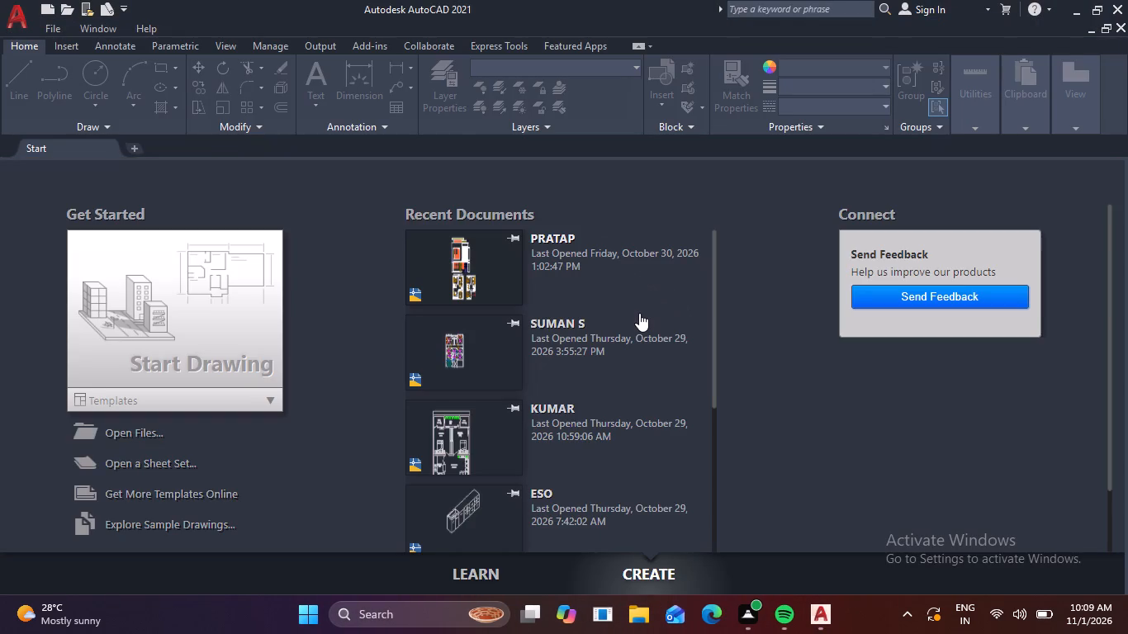
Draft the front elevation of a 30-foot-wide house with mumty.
Start a new blank drawing.
click(236, 340)
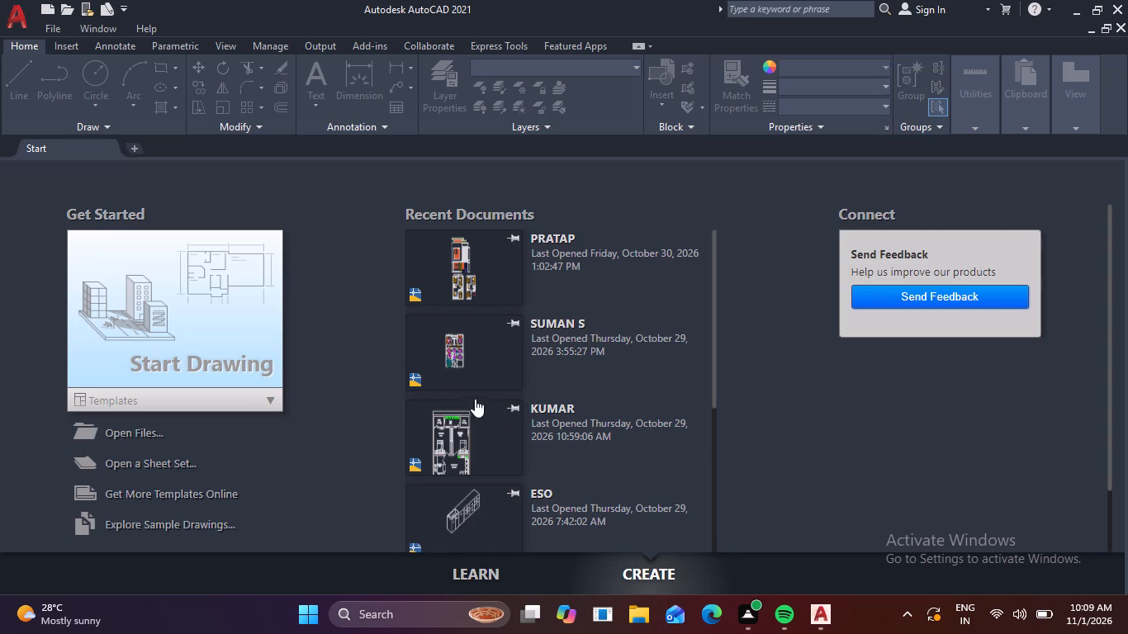
click(240, 322)
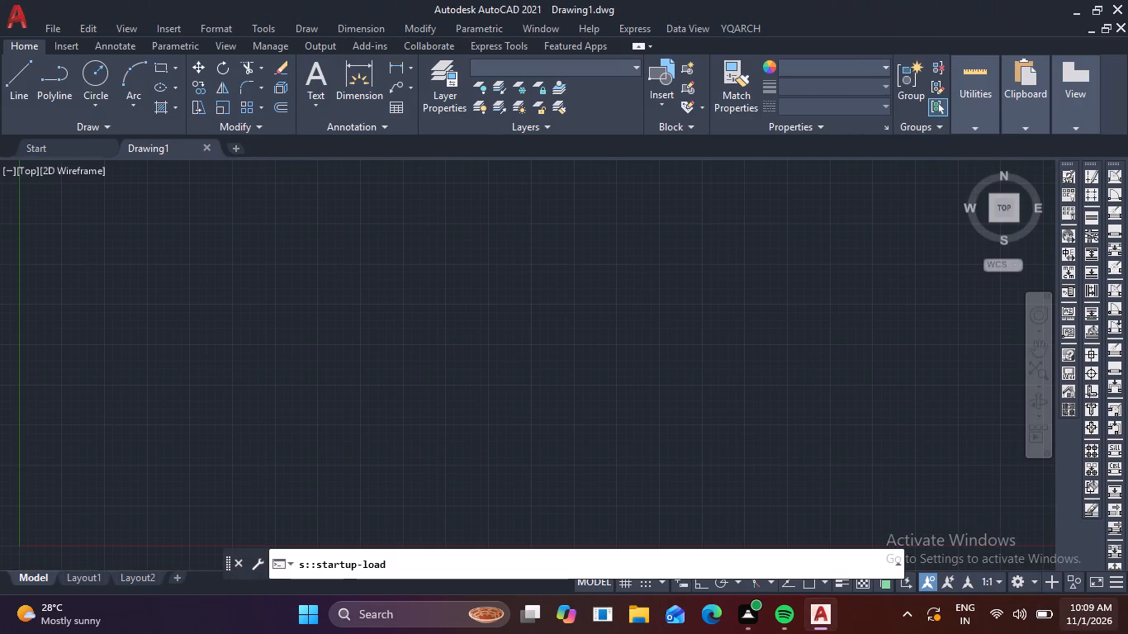
Set the drawing's length units to Engineering with a precision of 0'-0".
text(un)
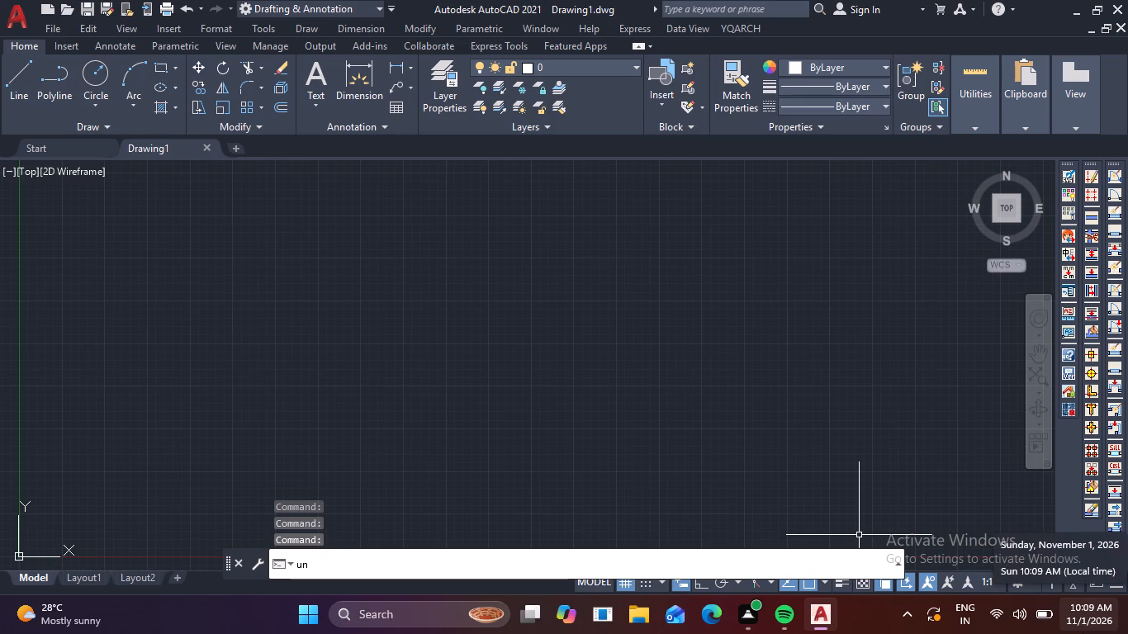
key(space)
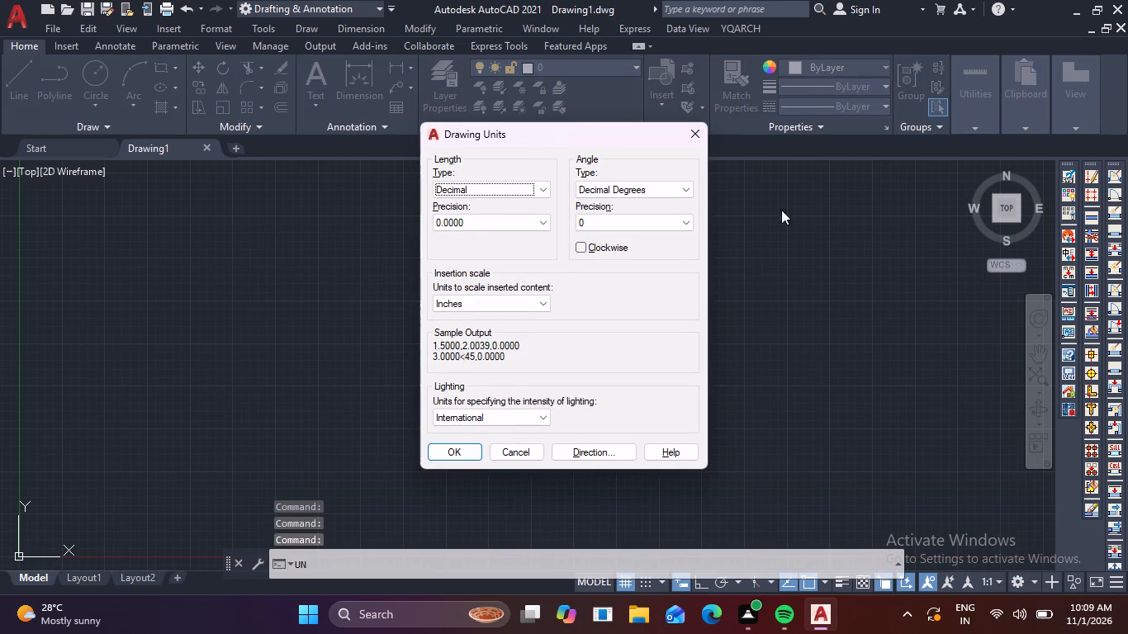
click(544, 186)
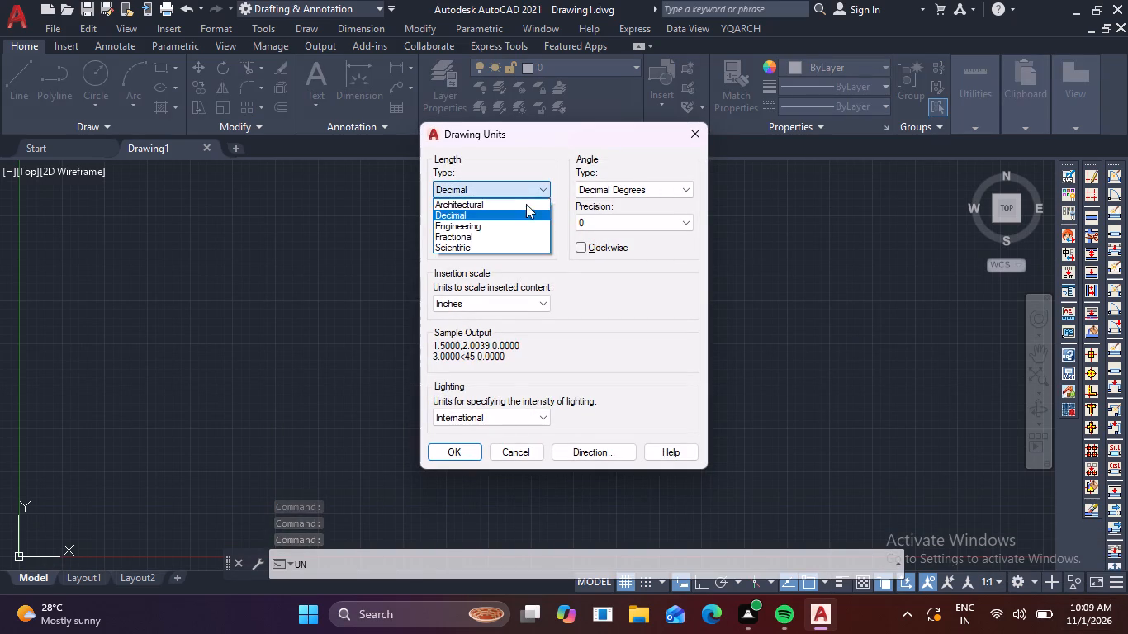
click(524, 226)
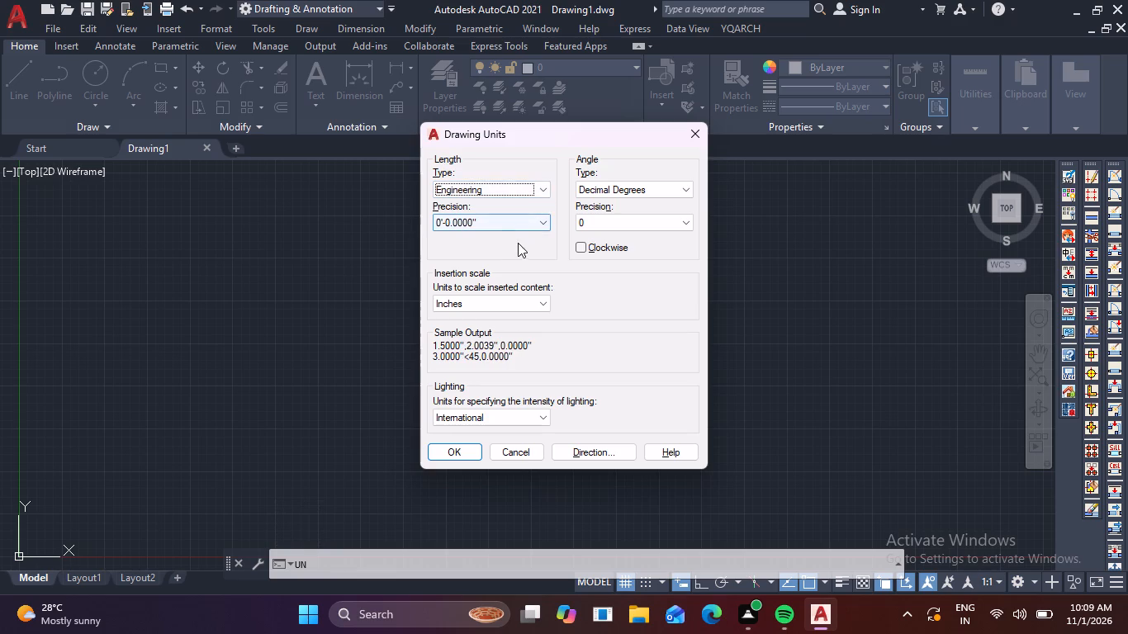
click(541, 226)
click(528, 232)
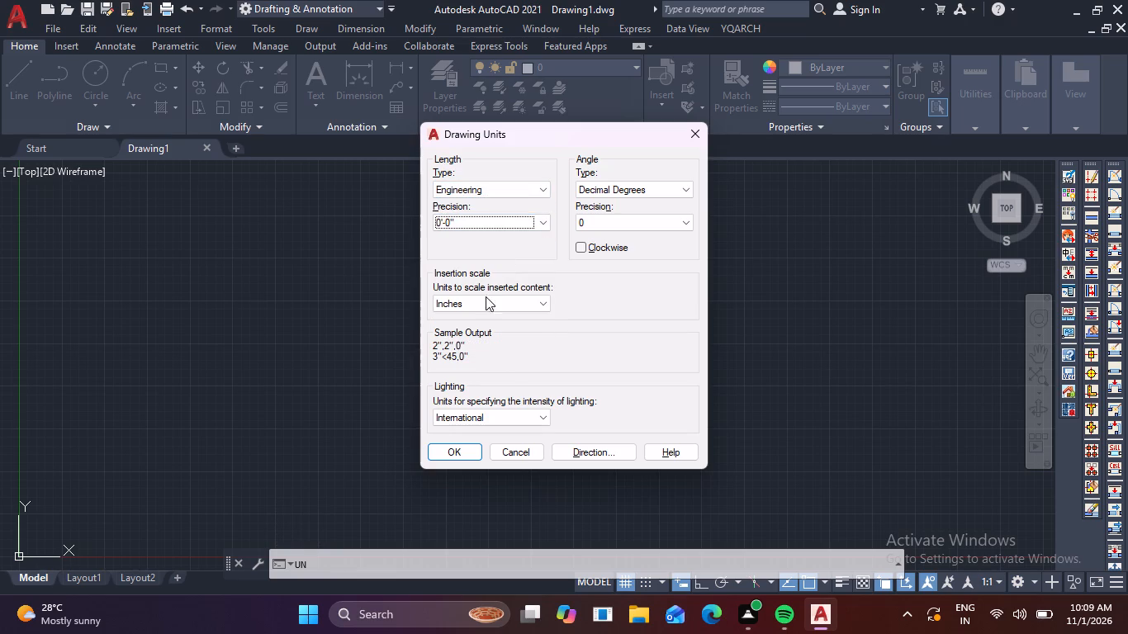
click(469, 452)
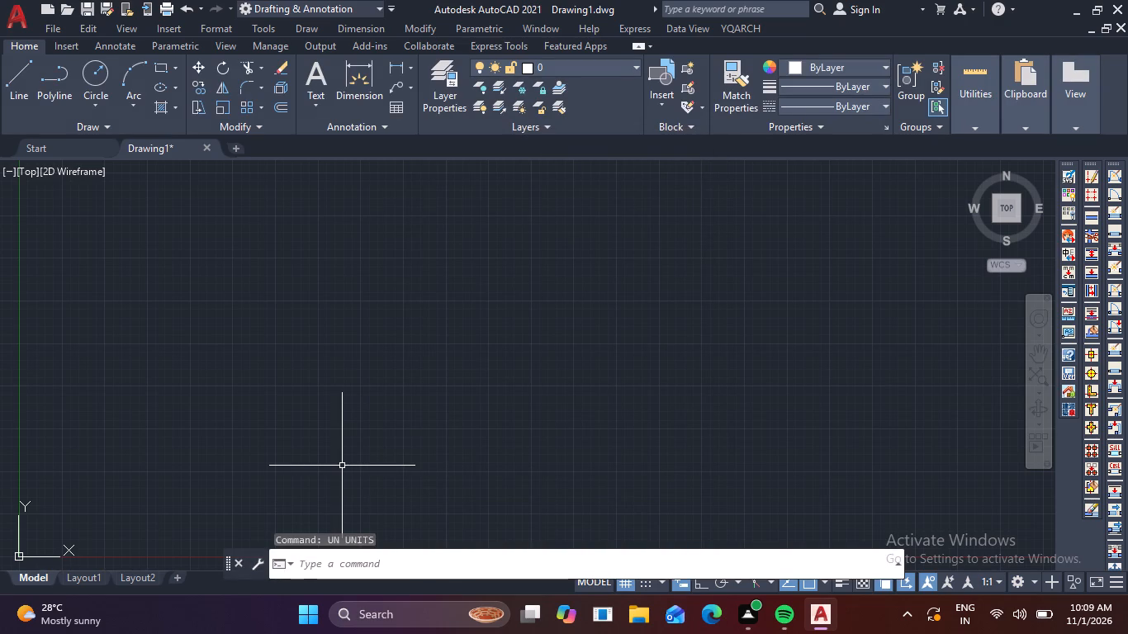
Turn off the drawing grid and hide the UCS icon.
key(F7)
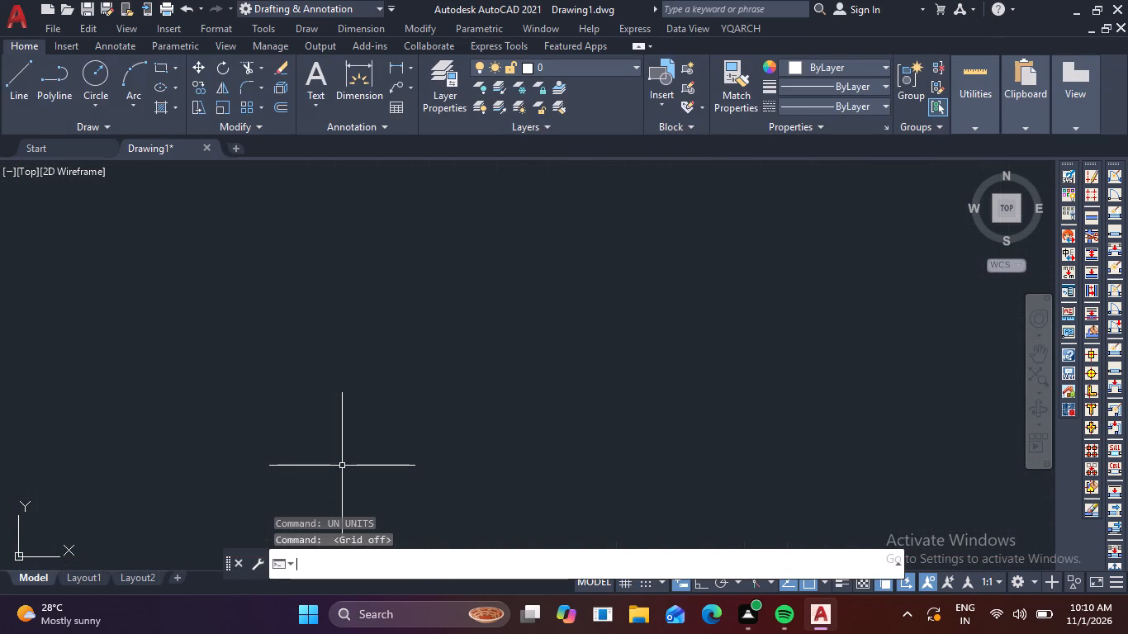
click(216, 45)
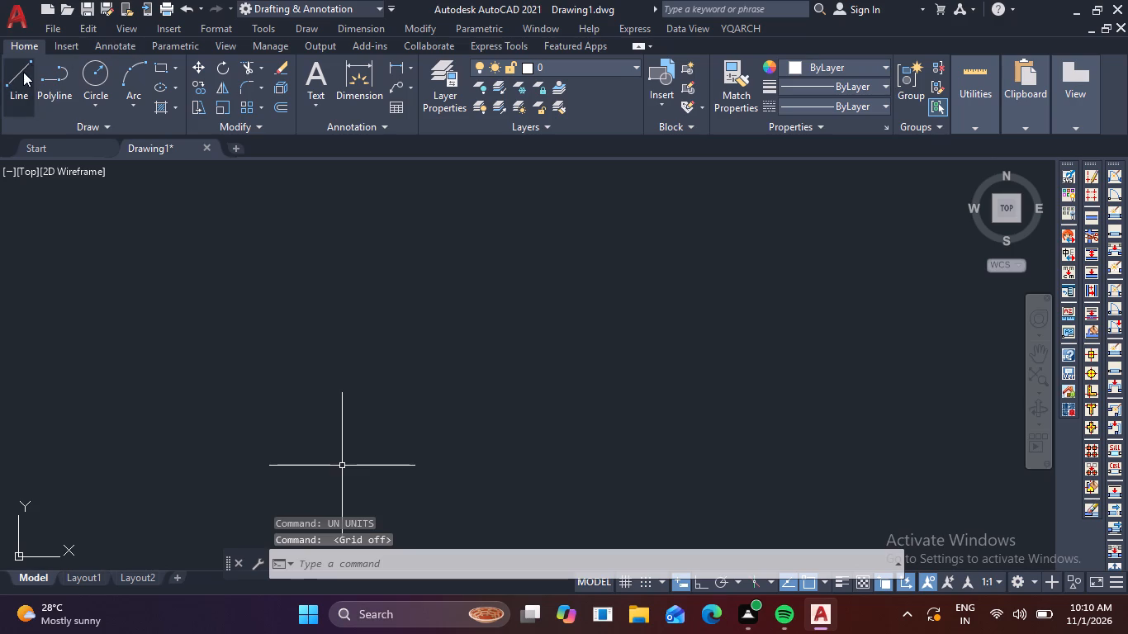
click(228, 45)
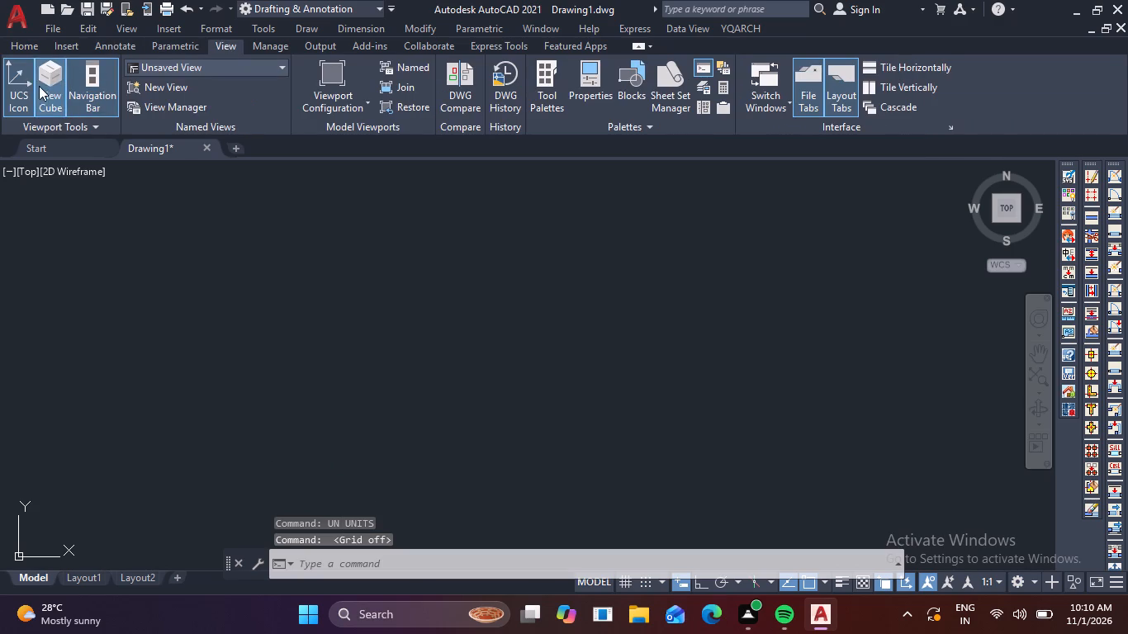
click(26, 83)
click(32, 50)
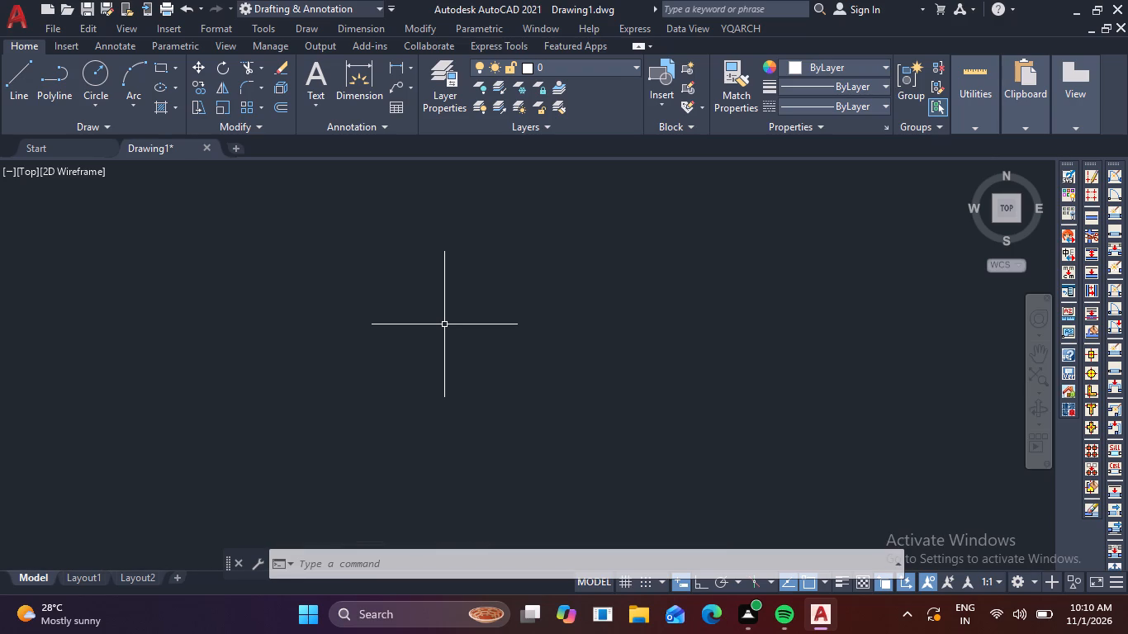
Draw a horizontal line 30' long with Ortho mode switched on.
text(l)
key(space)
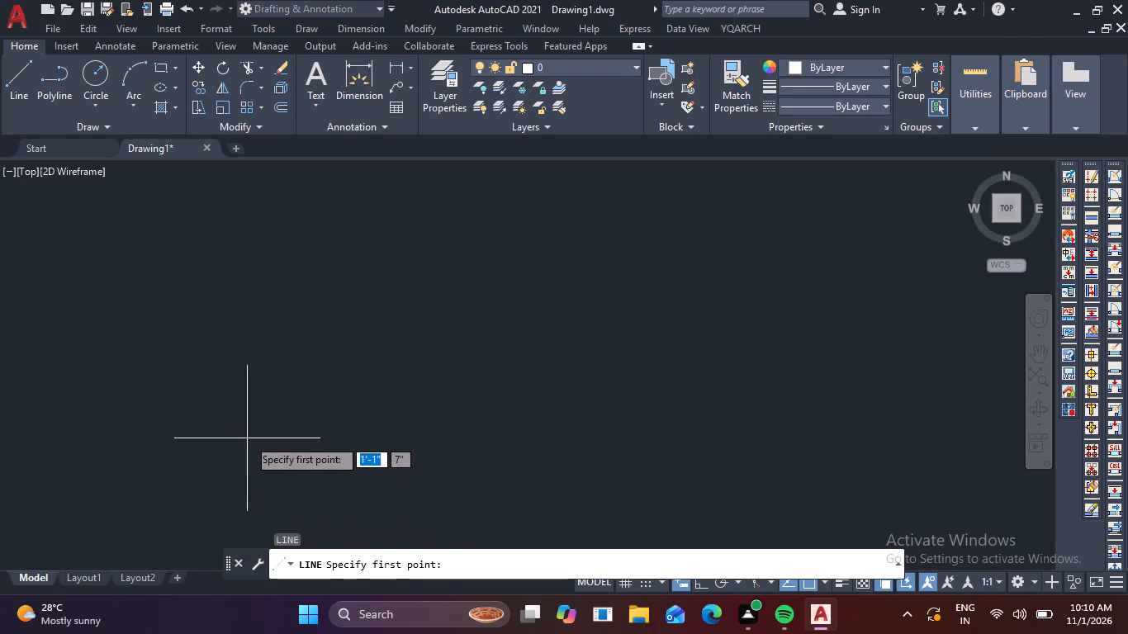
click(224, 449)
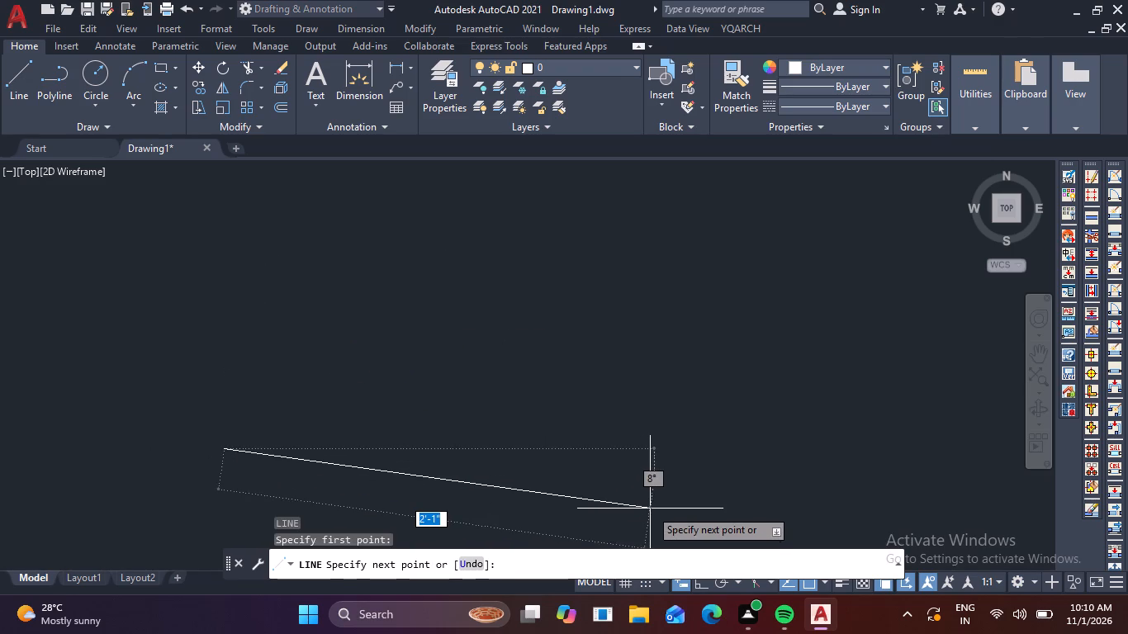
key(F8)
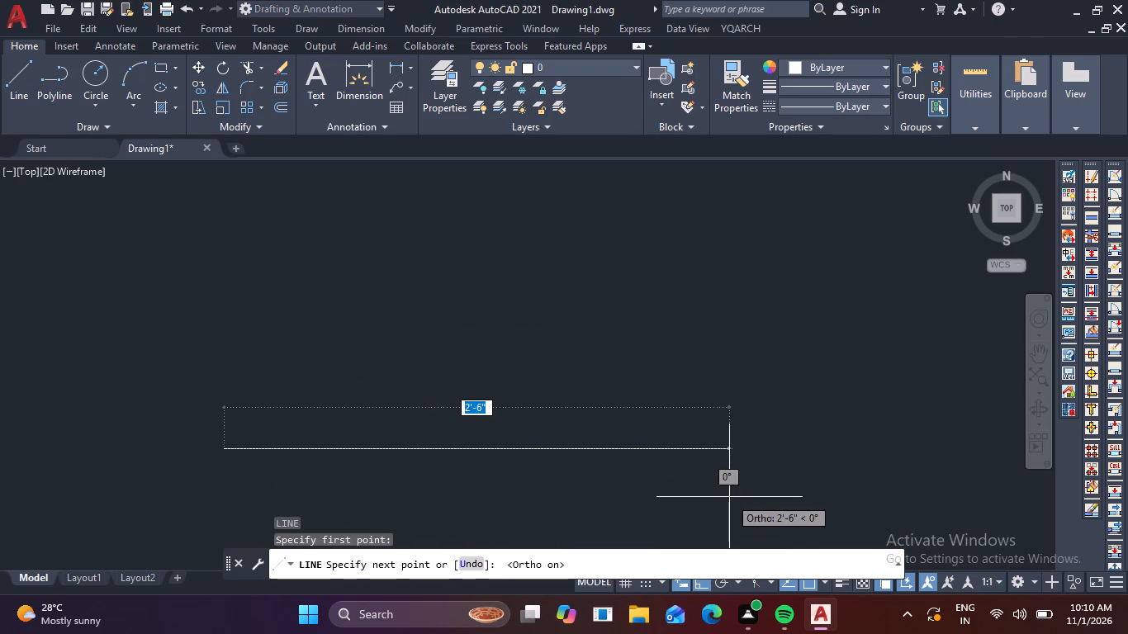
key(3)
key(0)
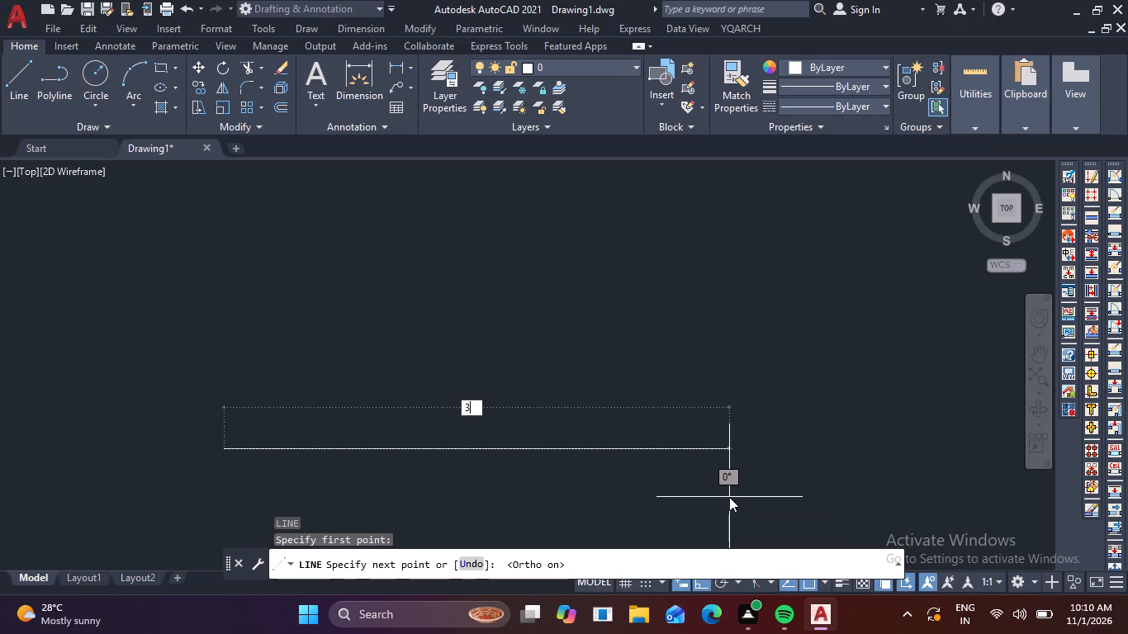
key(apostrophe)
key(Return)
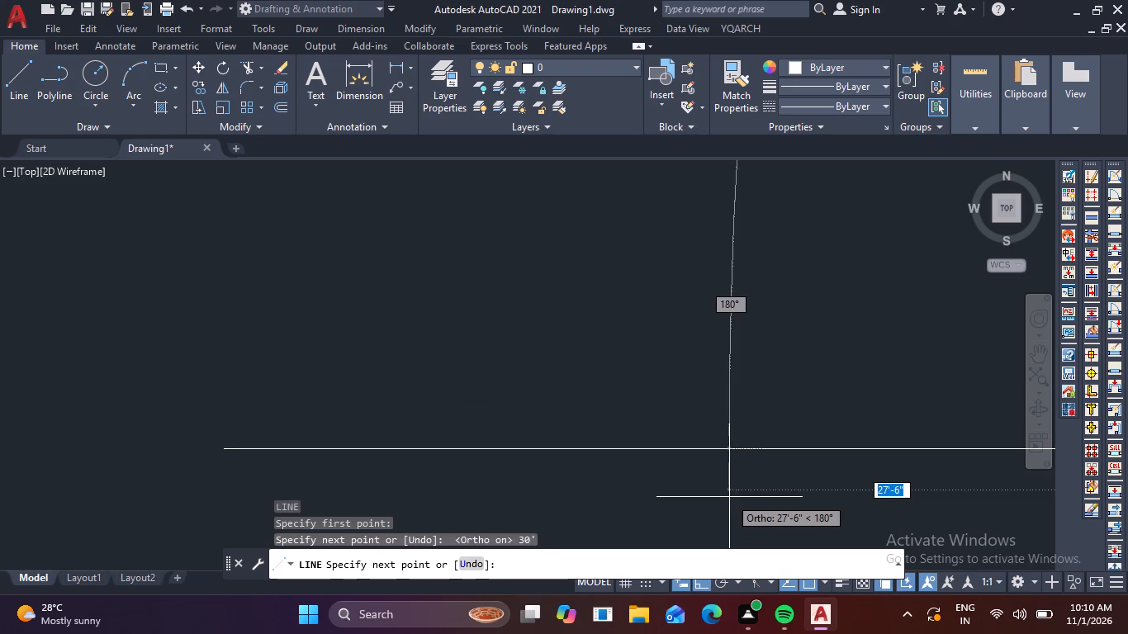
key(Escape)
Offset the 30' horizontal line upward by 1'4".
scroll(727, 485, down, 5)
middle_drag(796, 484, 138, 319)
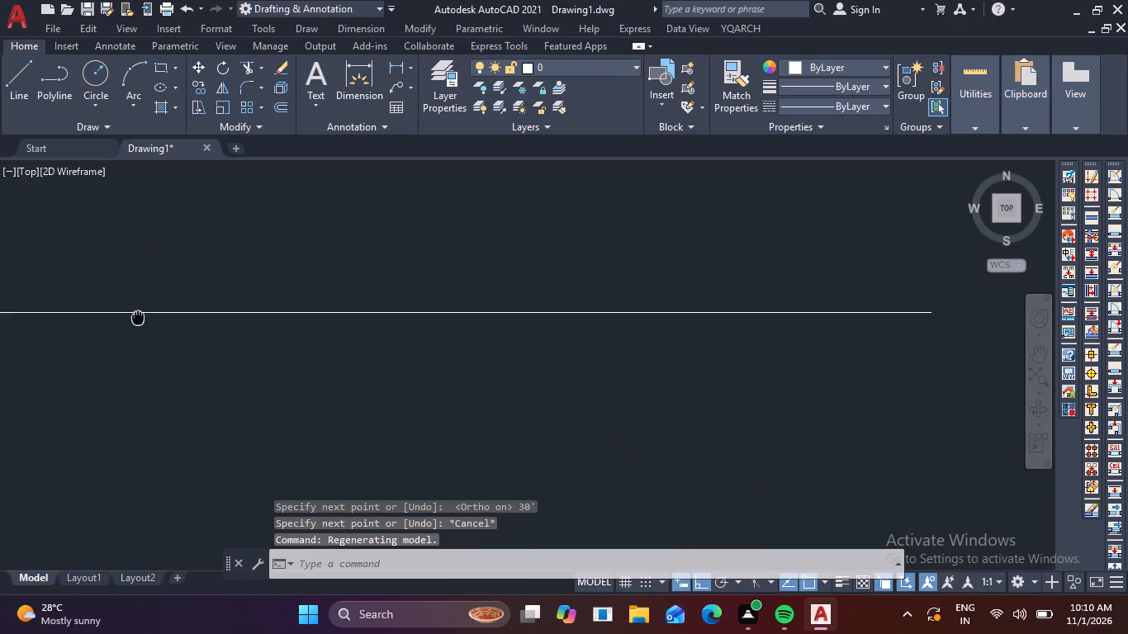
middle_drag(138, 319, 137, 323)
scroll(210, 319, down, 3)
middle_drag(277, 343, 556, 435)
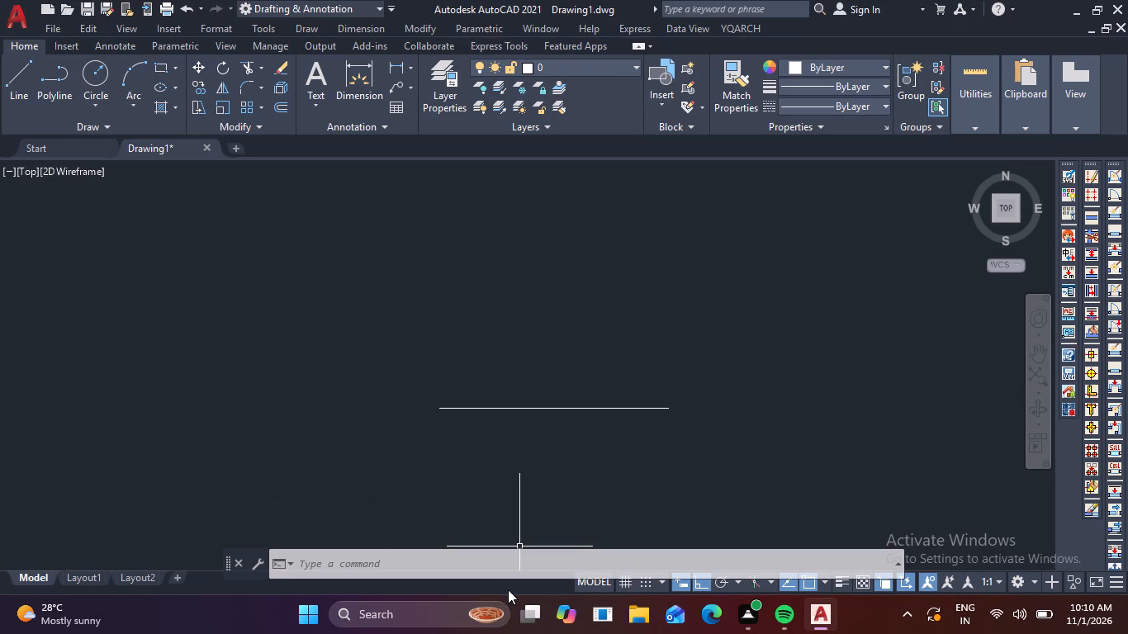
key(o)
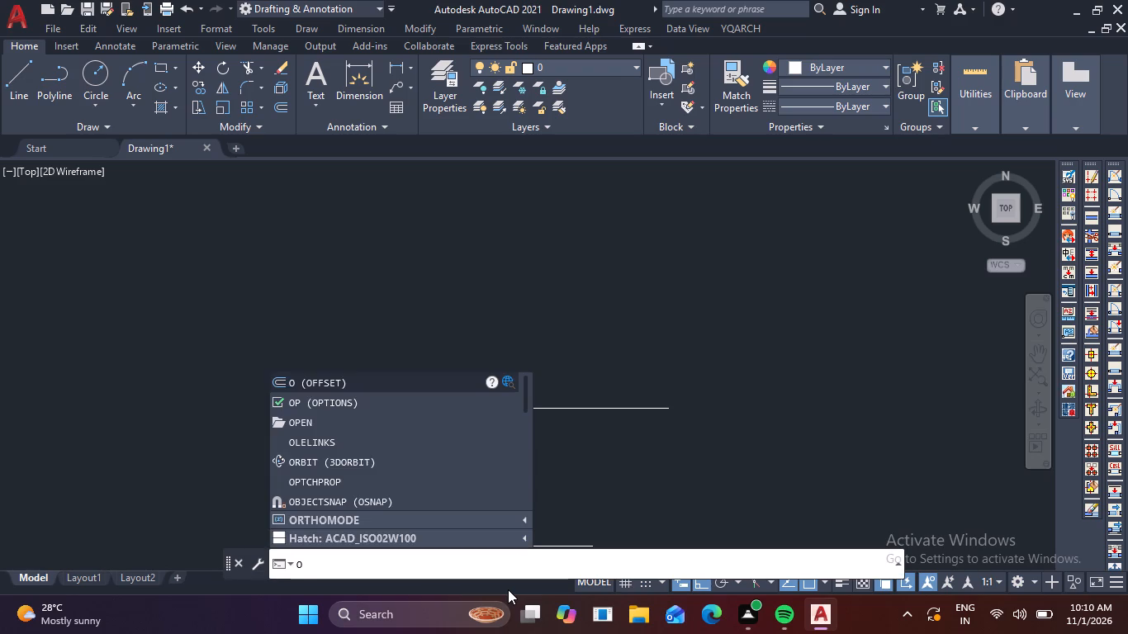
key(Return)
text(1')
key(4)
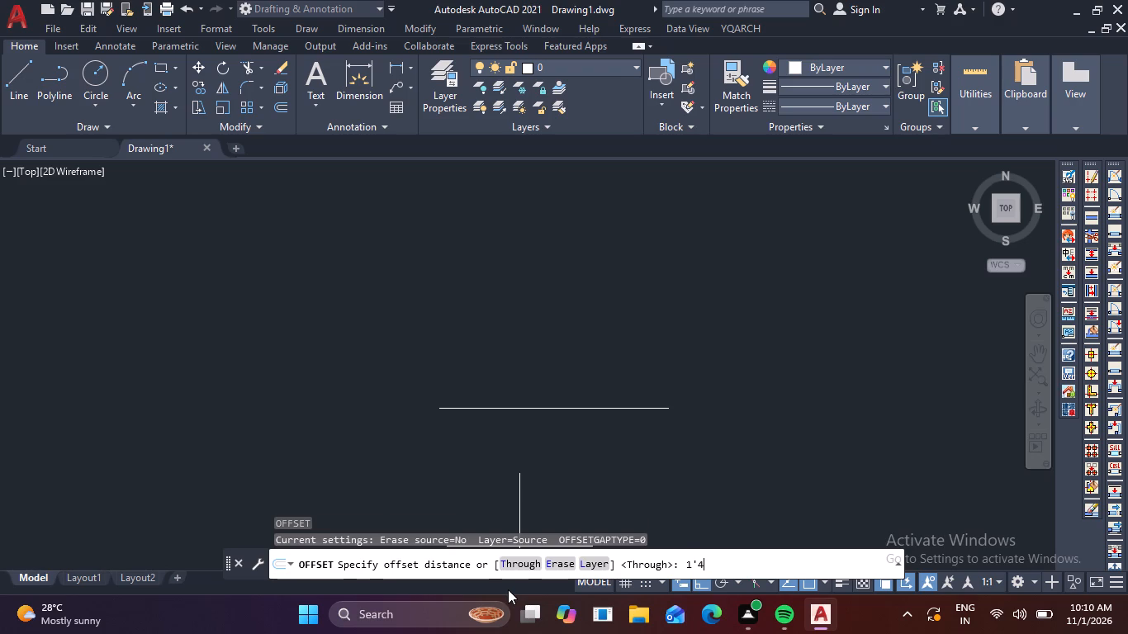
key(Return)
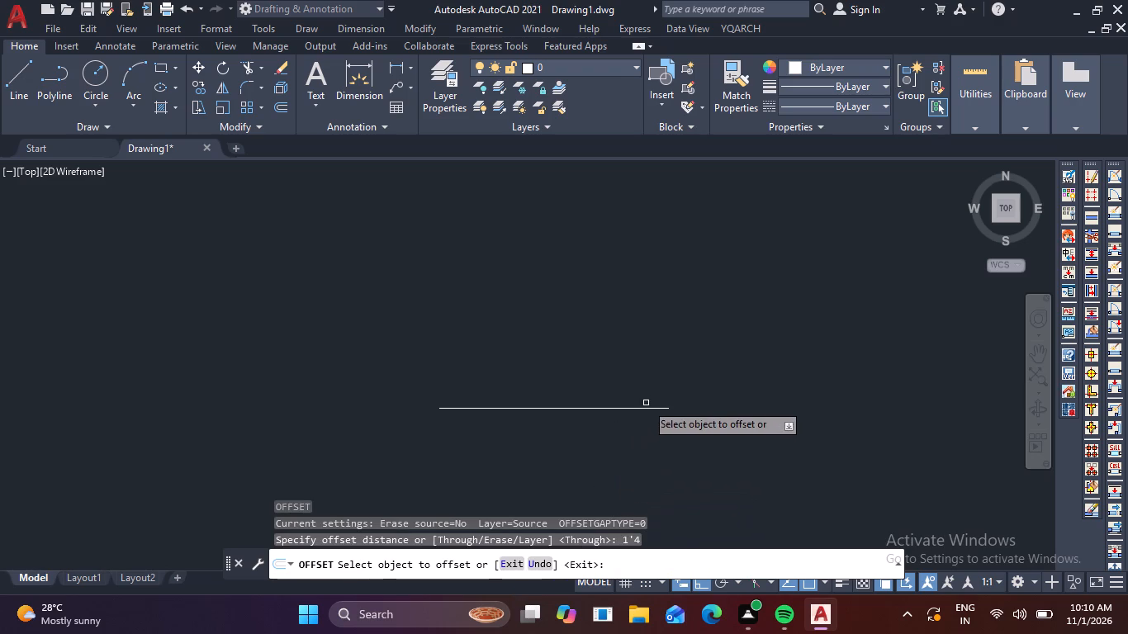
click(645, 409)
click(656, 384)
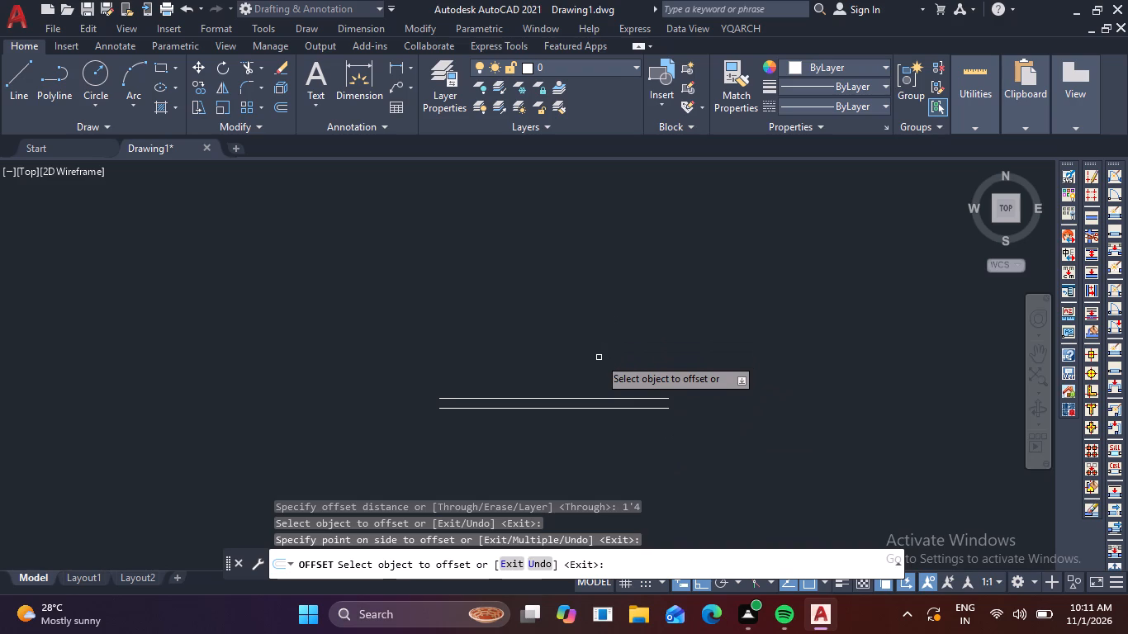
Offset the upper of the two horizontal lines upward by 11'.
click(600, 398)
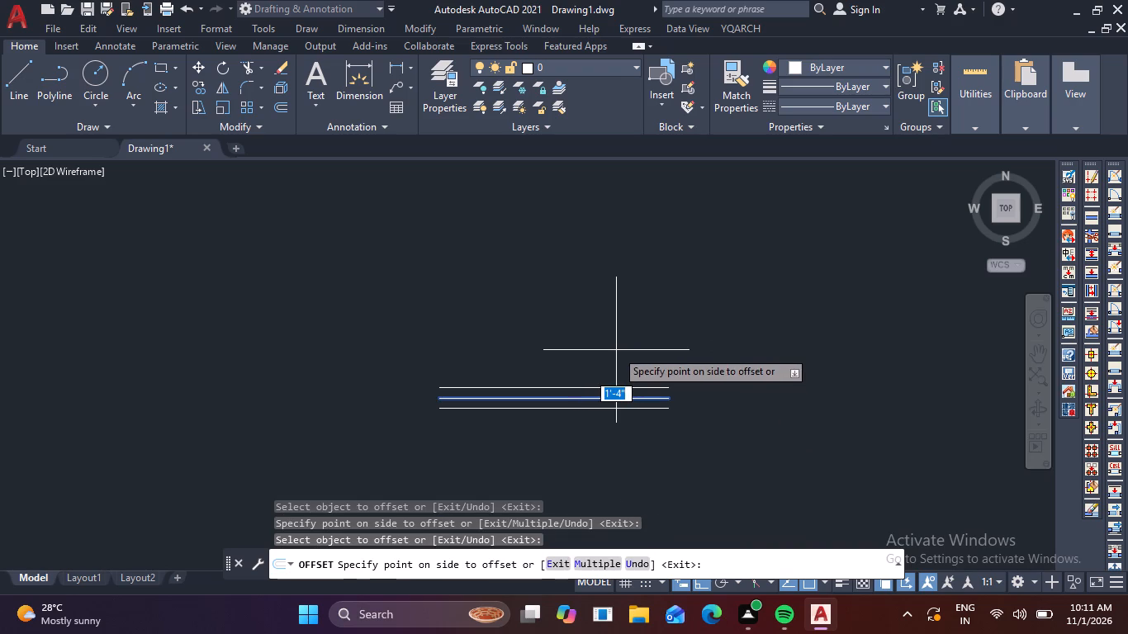
text(11)
key(apostrophe)
key(Return)
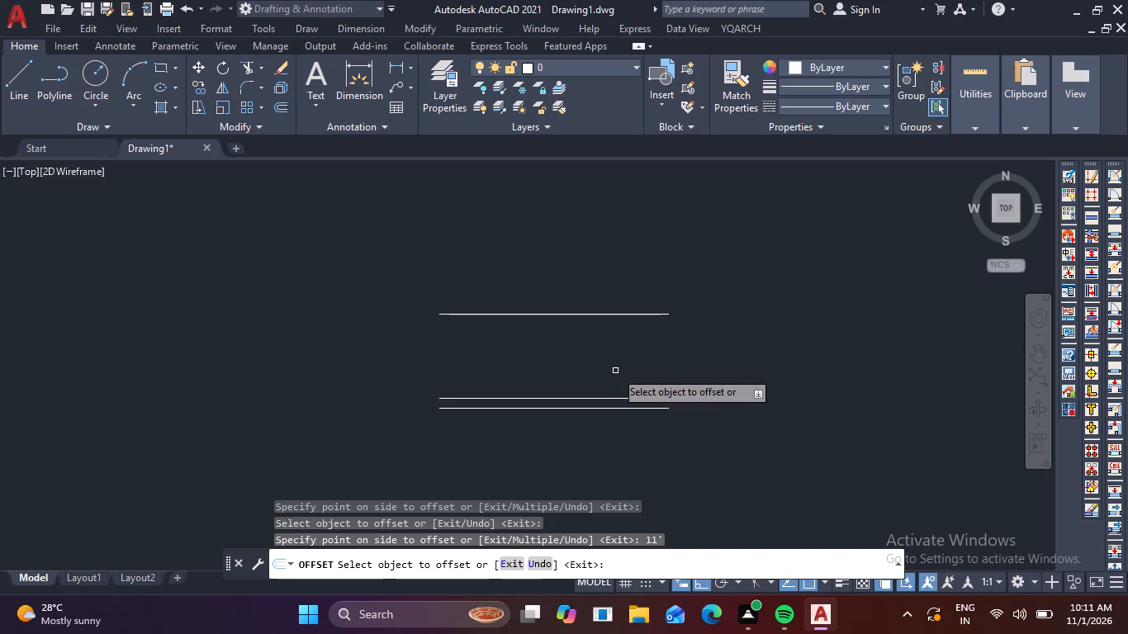
key(Escape)
key(Escape)
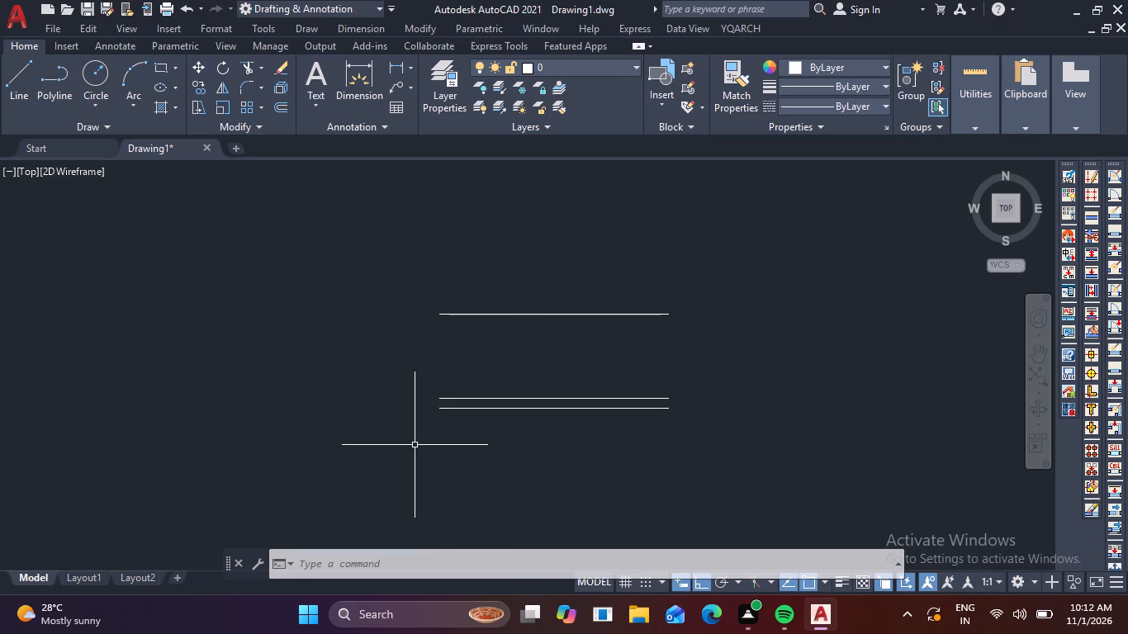
Draw vertical line segments joining the left ends of the three horizontal lines, from the bottom line up to the top one.
key(l)
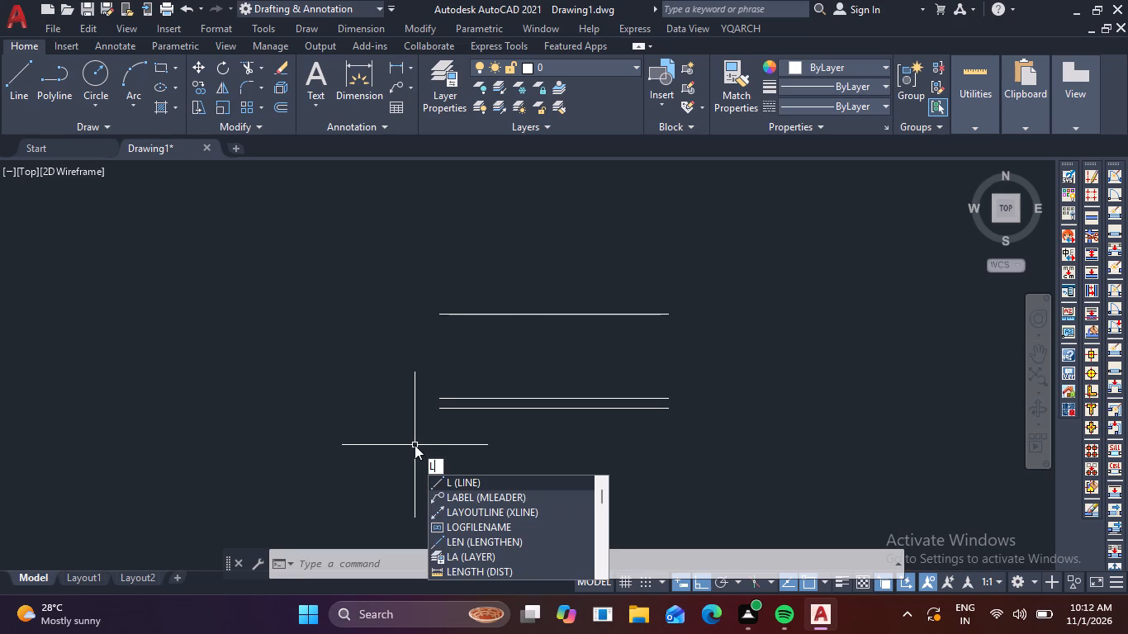
key(space)
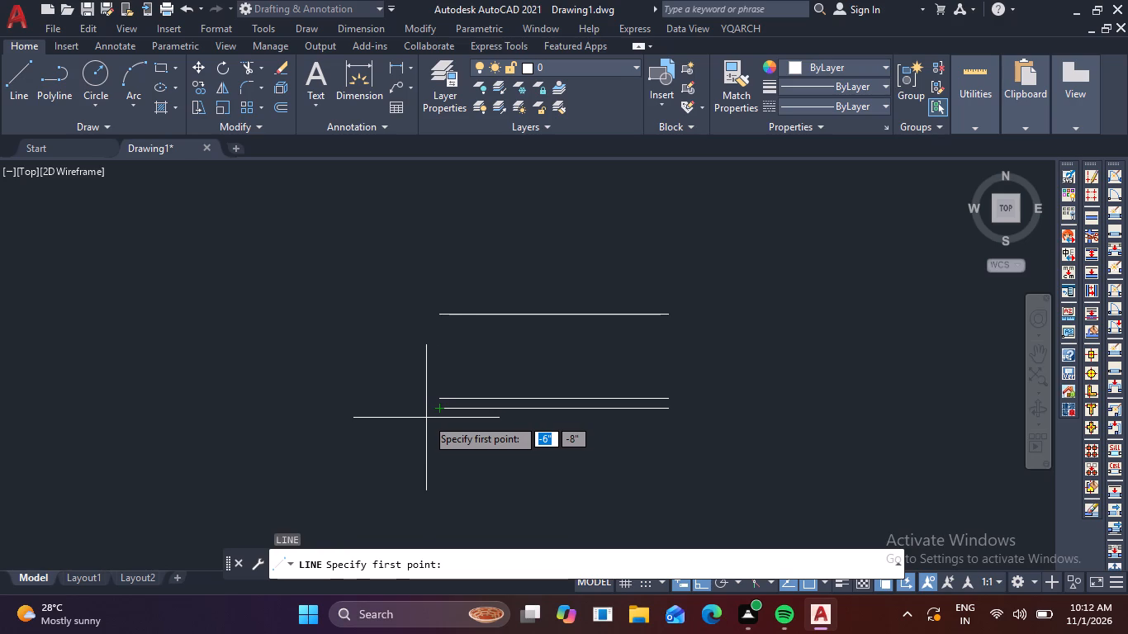
scroll(436, 407, up, 4)
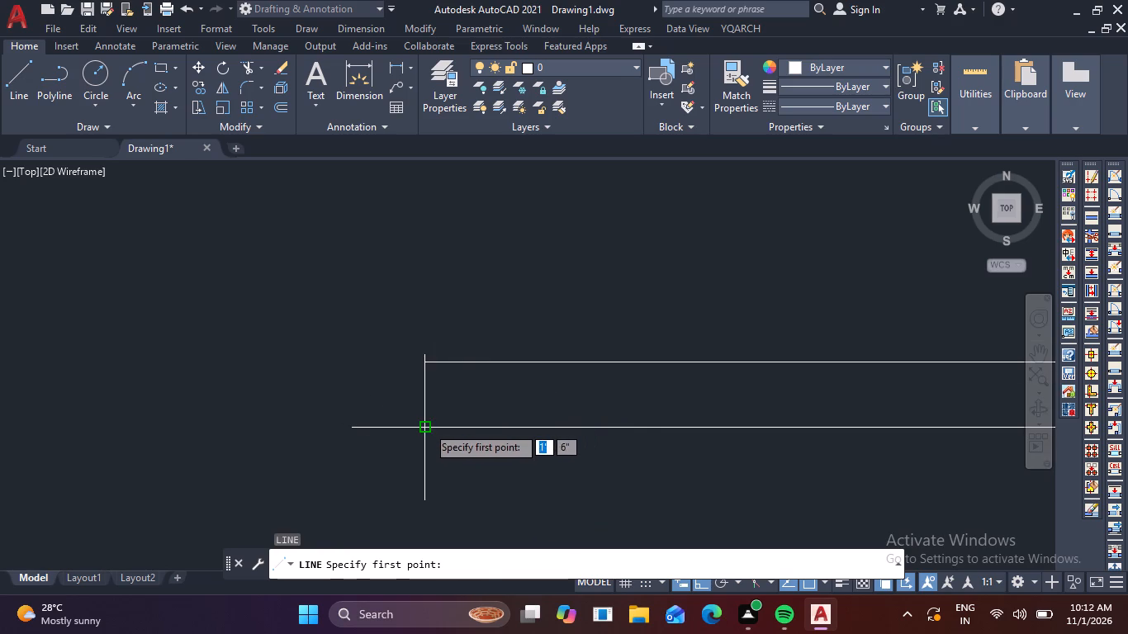
click(426, 426)
click(425, 365)
scroll(439, 306, down, 3)
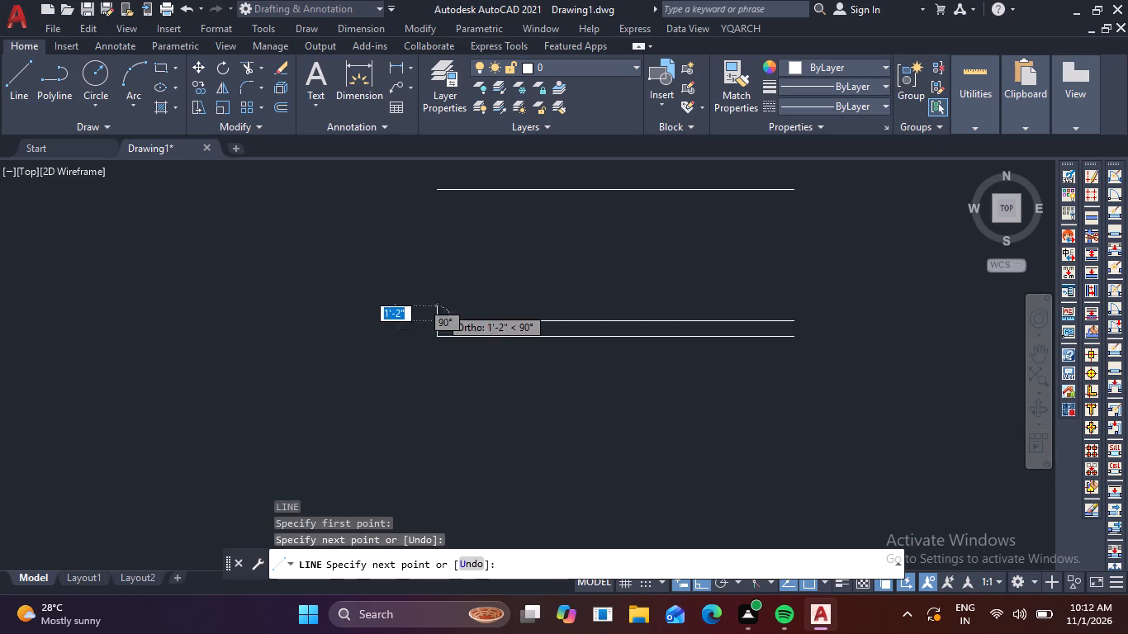
middle_drag(436, 319, 404, 465)
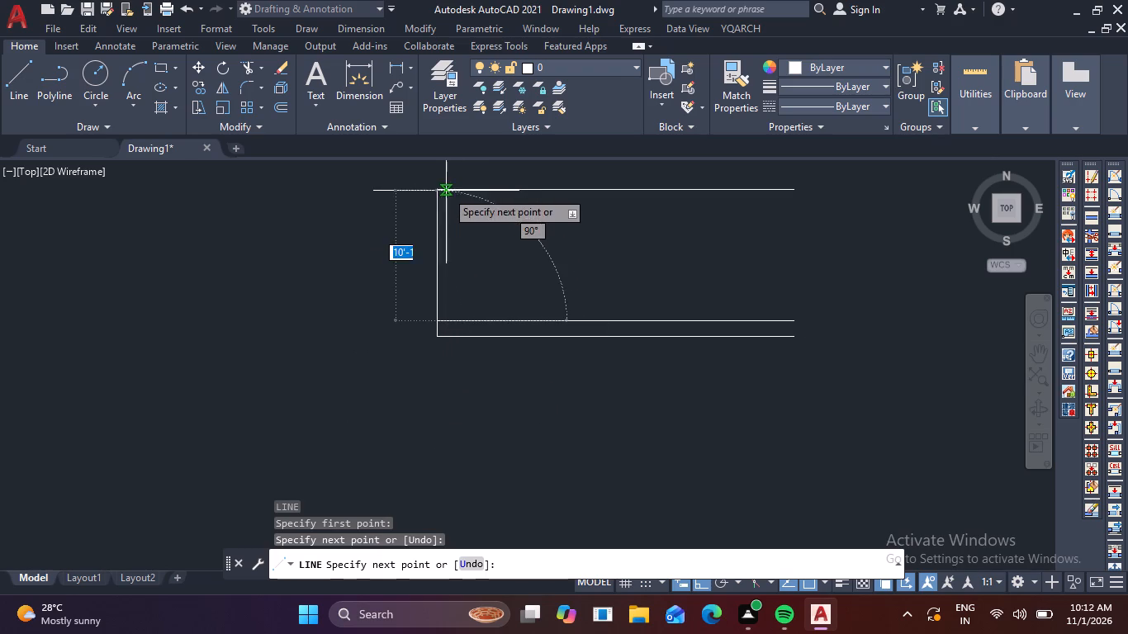
click(440, 192)
key(Escape)
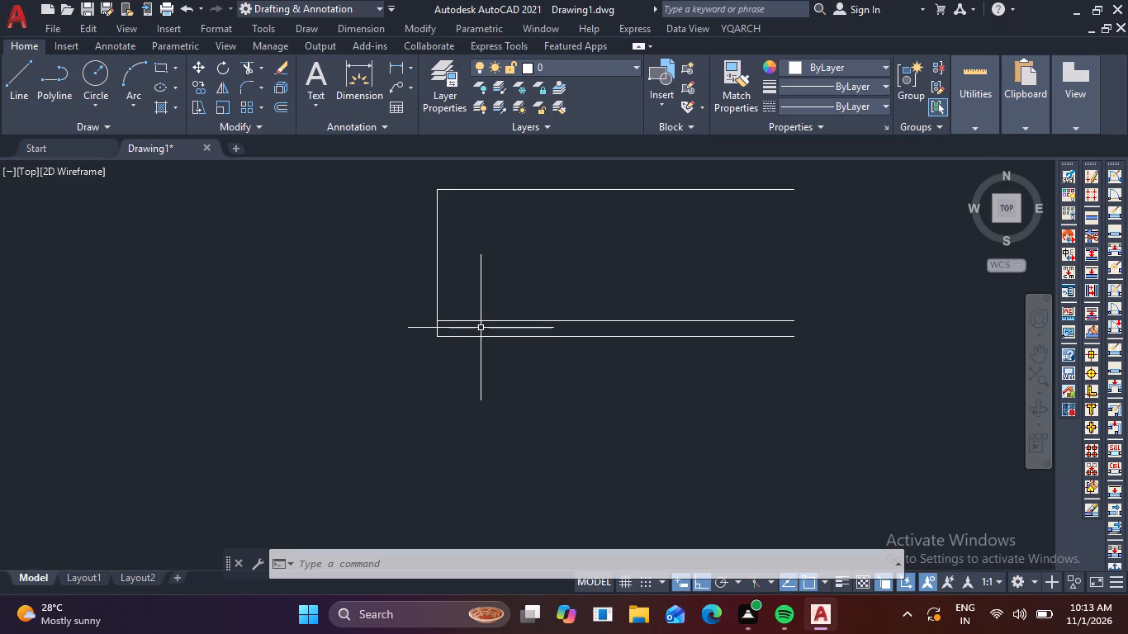
Offset the middle of the three horizontal lines upward by 1'.
key(o)
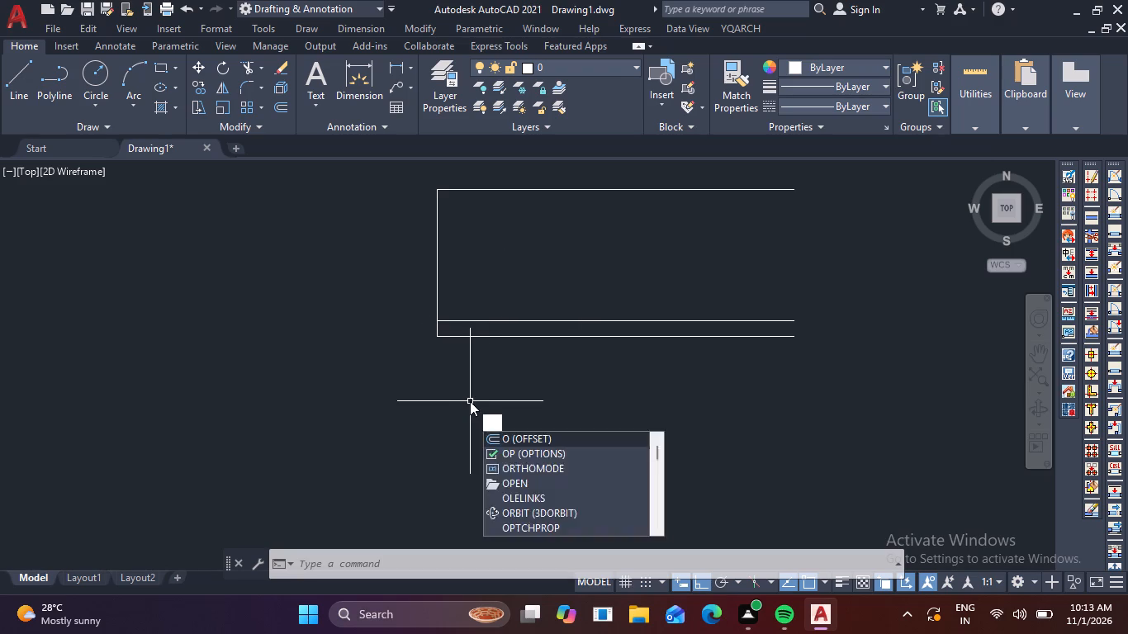
key(Return)
text(1')
key(Return)
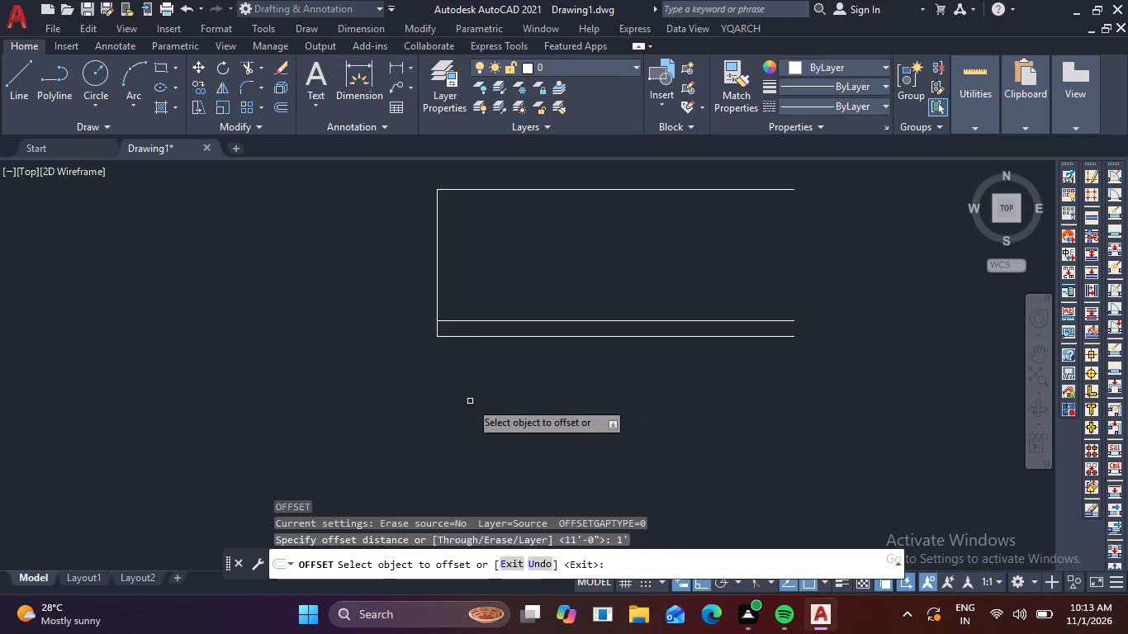
click(524, 319)
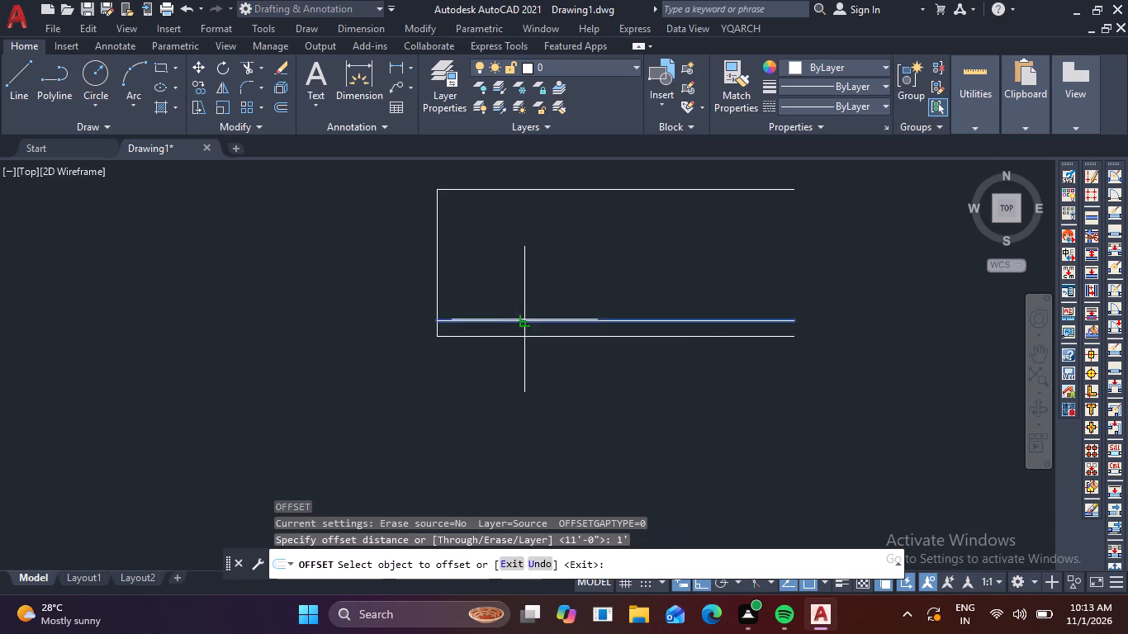
click(537, 305)
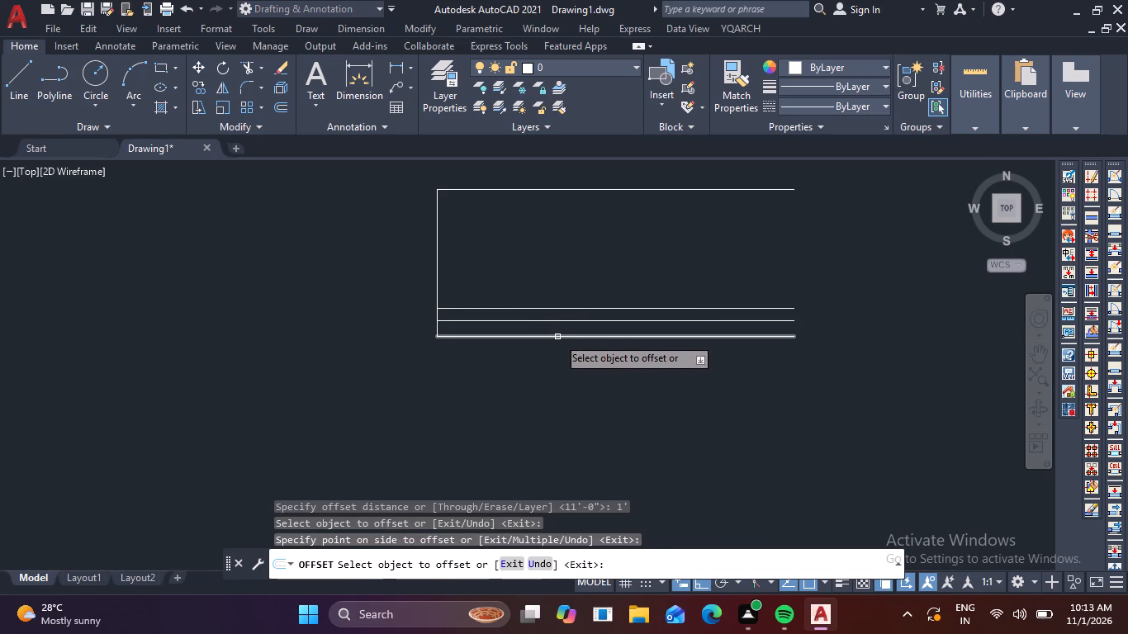
key(Escape)
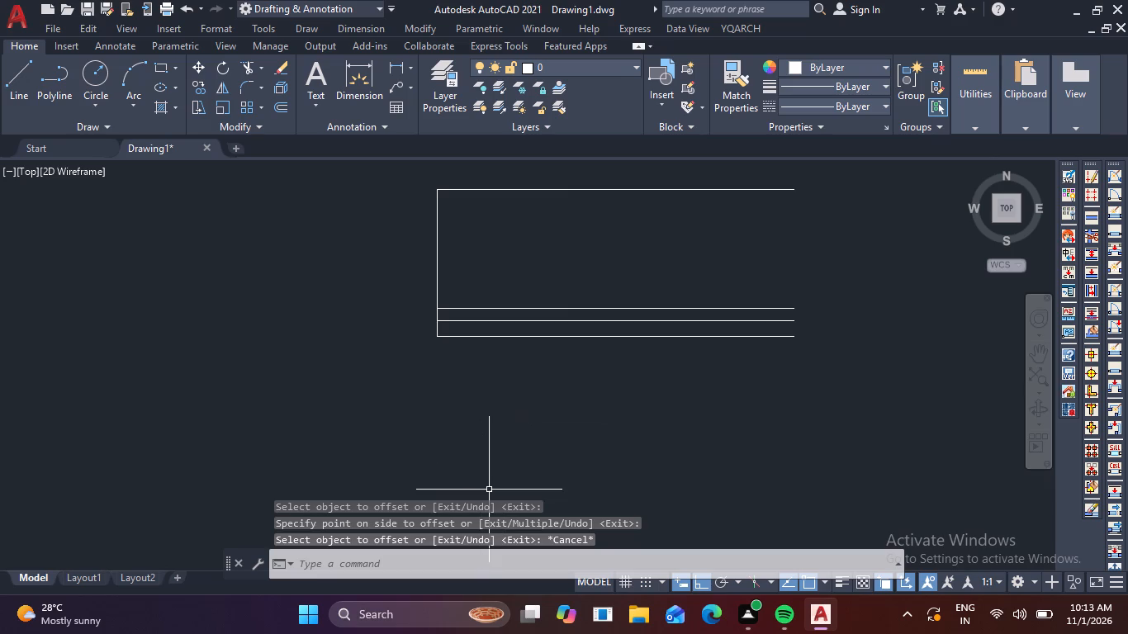
Draw a rectangle 9' wide and 8'7" high, rising from the left end of the newly offset horizontal line.
text(rec)
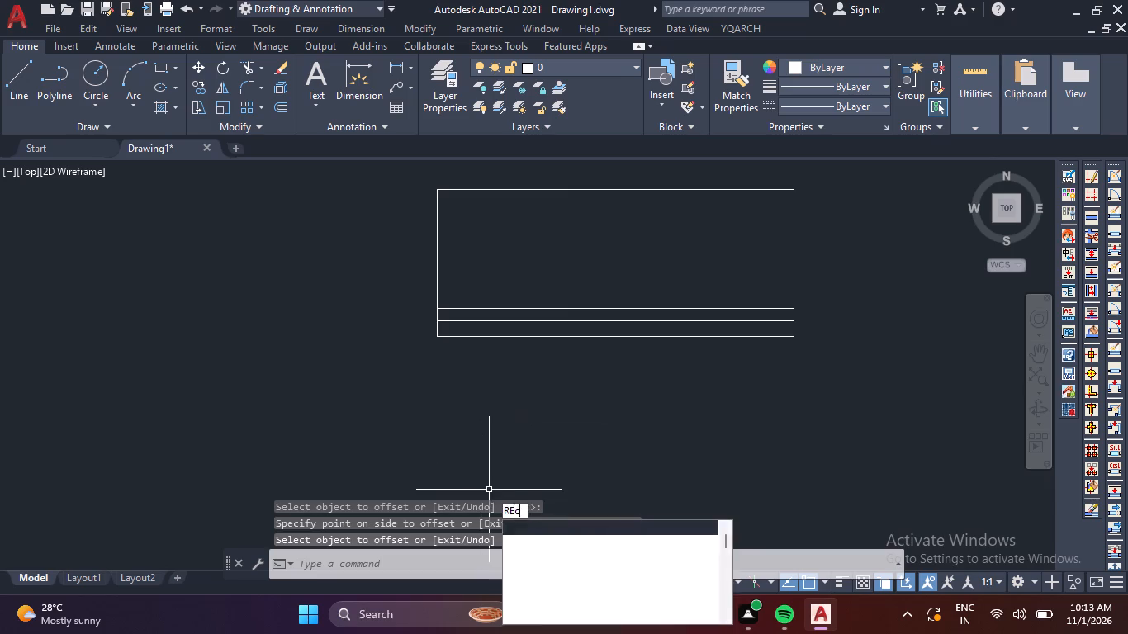
key(space)
scroll(430, 311, up, 5)
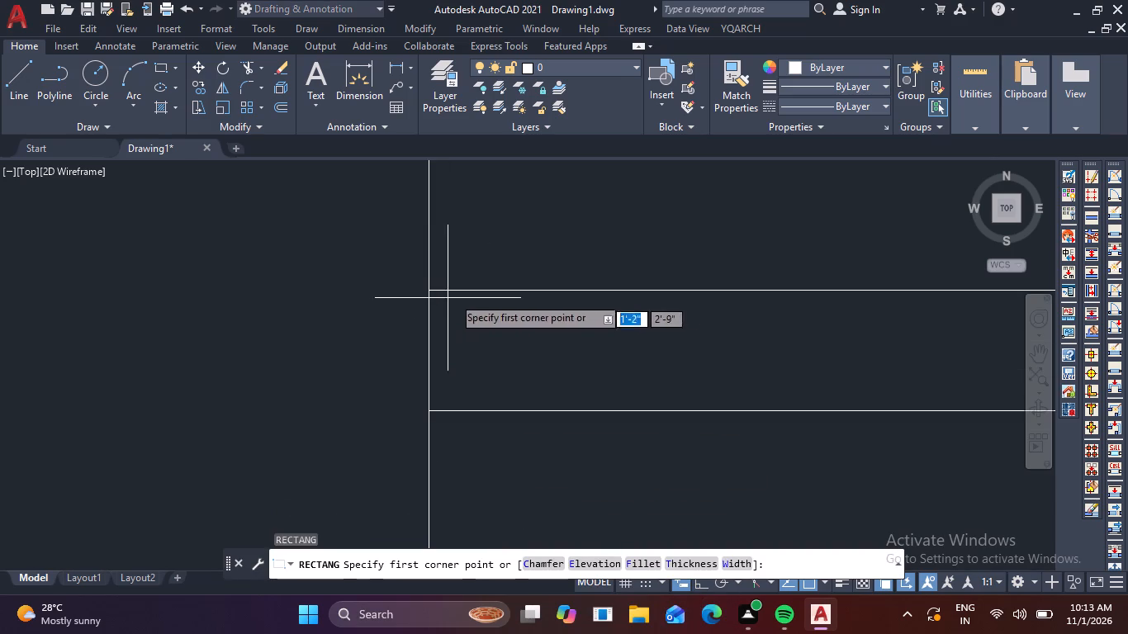
click(429, 288)
scroll(548, 239, down, 4)
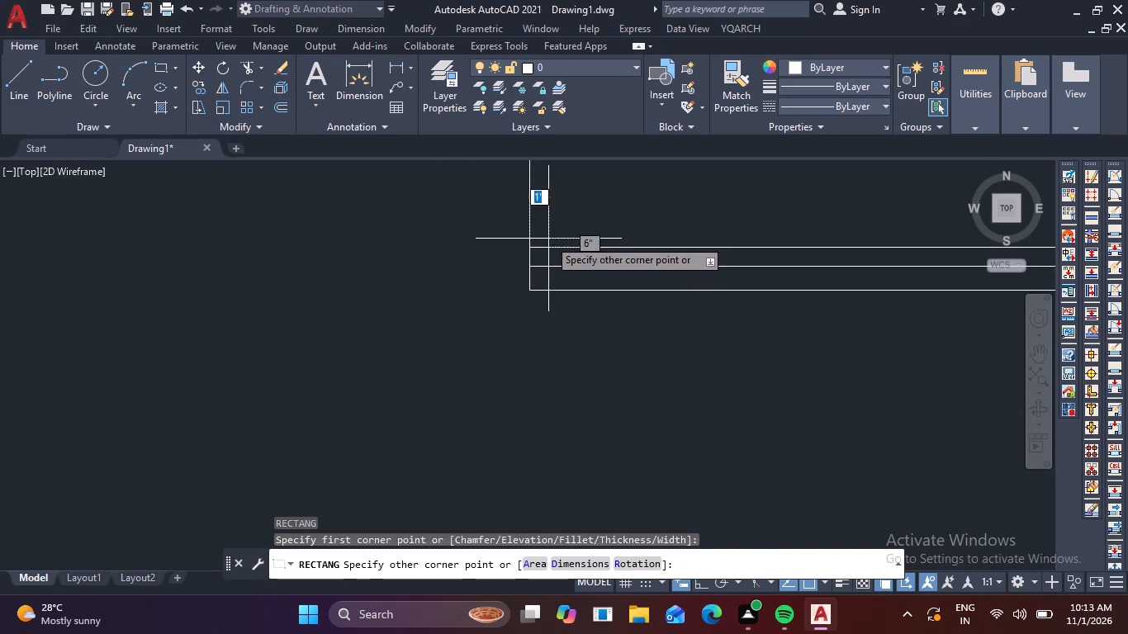
scroll(627, 201, down, 2)
middle_drag(627, 205, 480, 376)
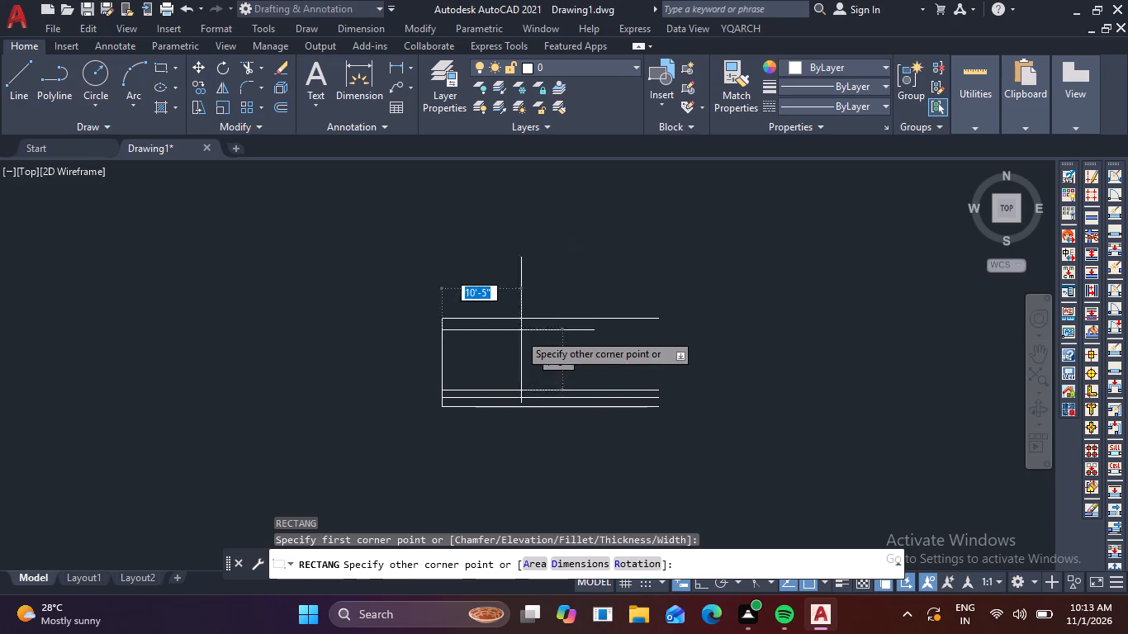
scroll(521, 340, up, 6)
scroll(535, 324, down, 4)
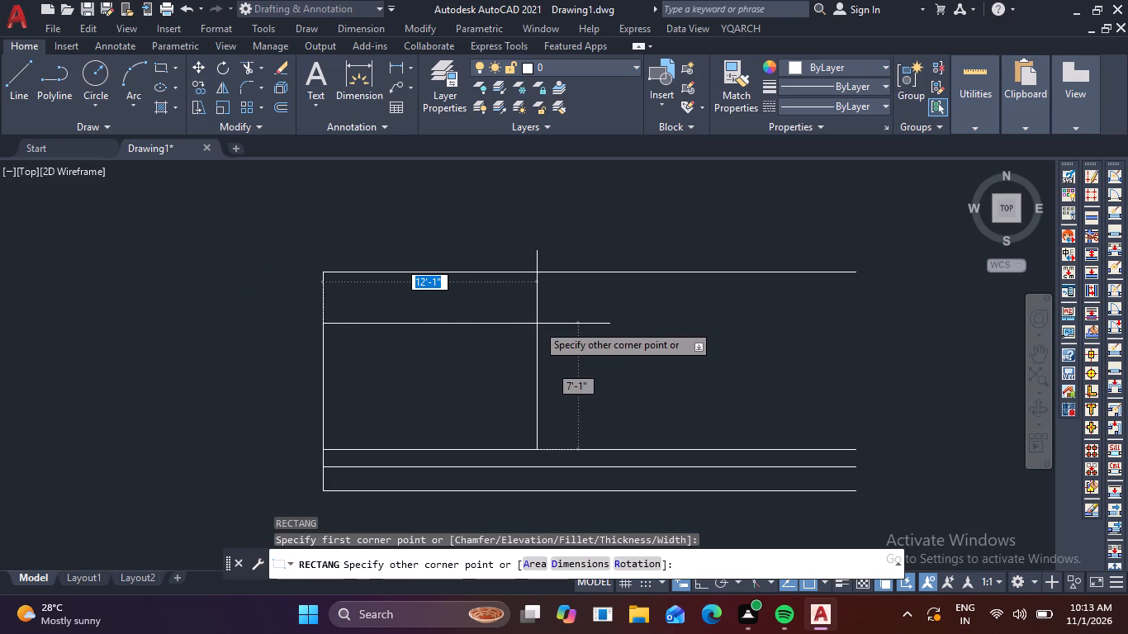
key(9)
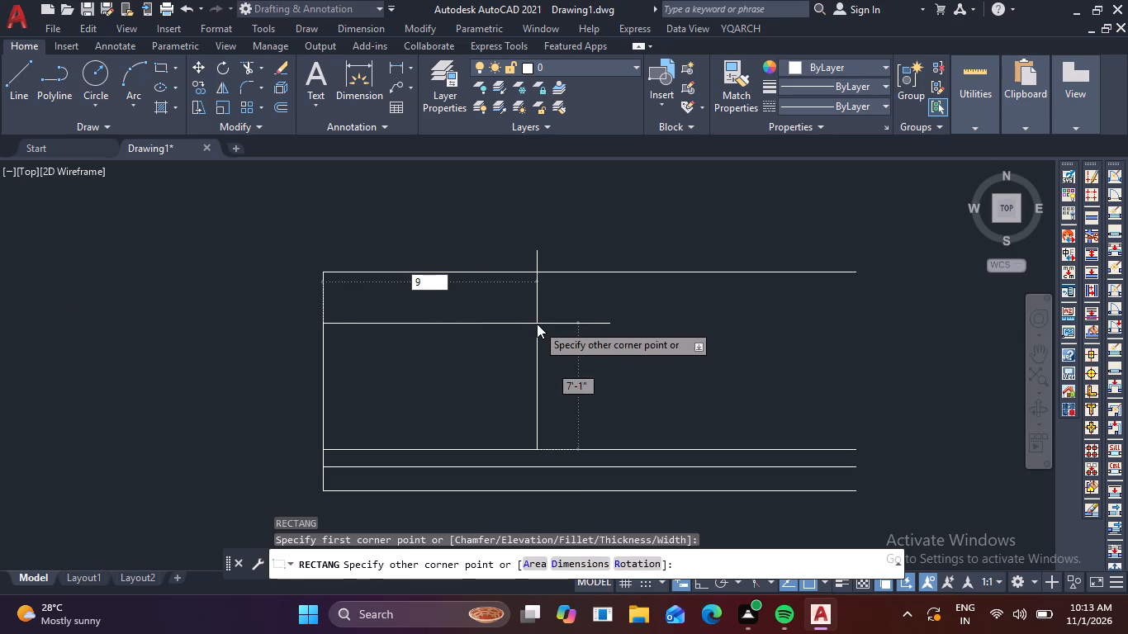
key(apostrophe)
key(Tab)
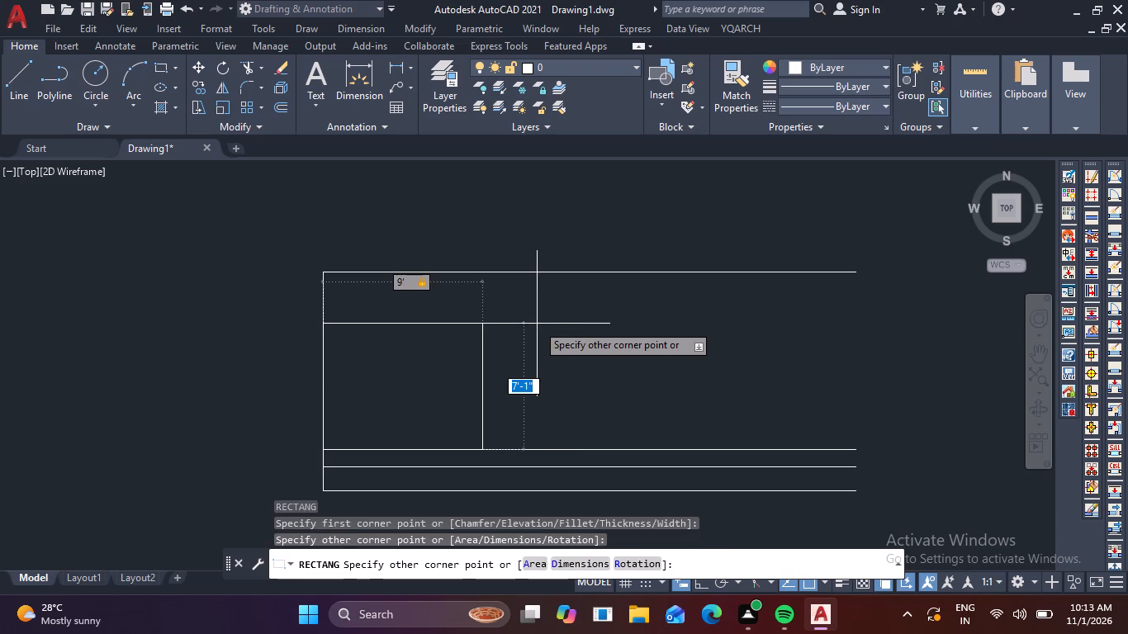
key(8)
key(apostrophe)
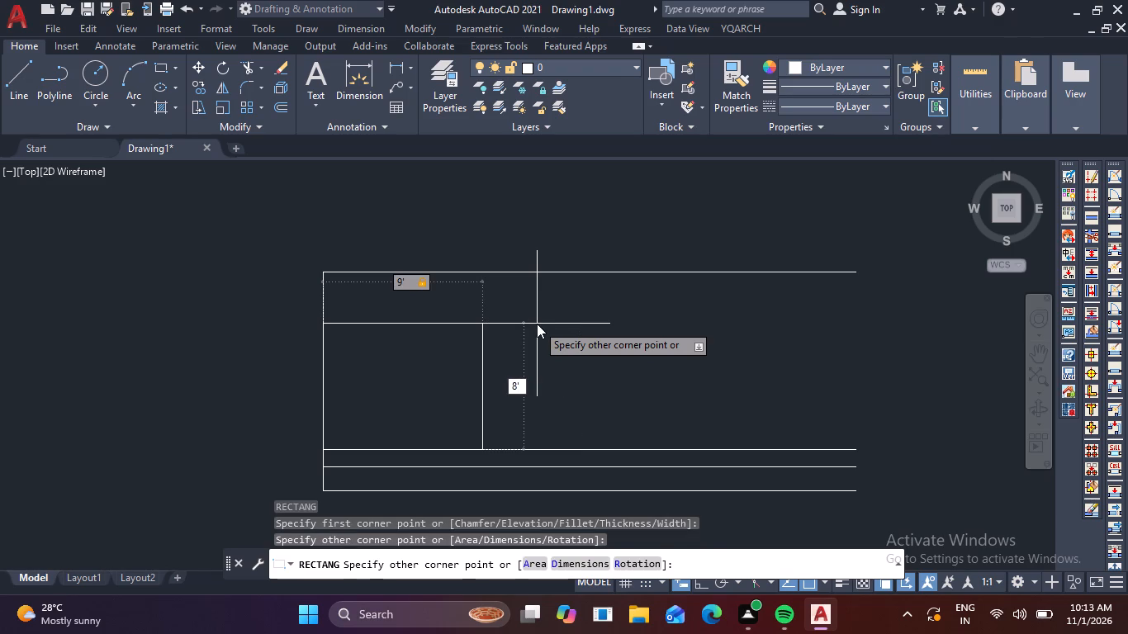
key(7)
key(Return)
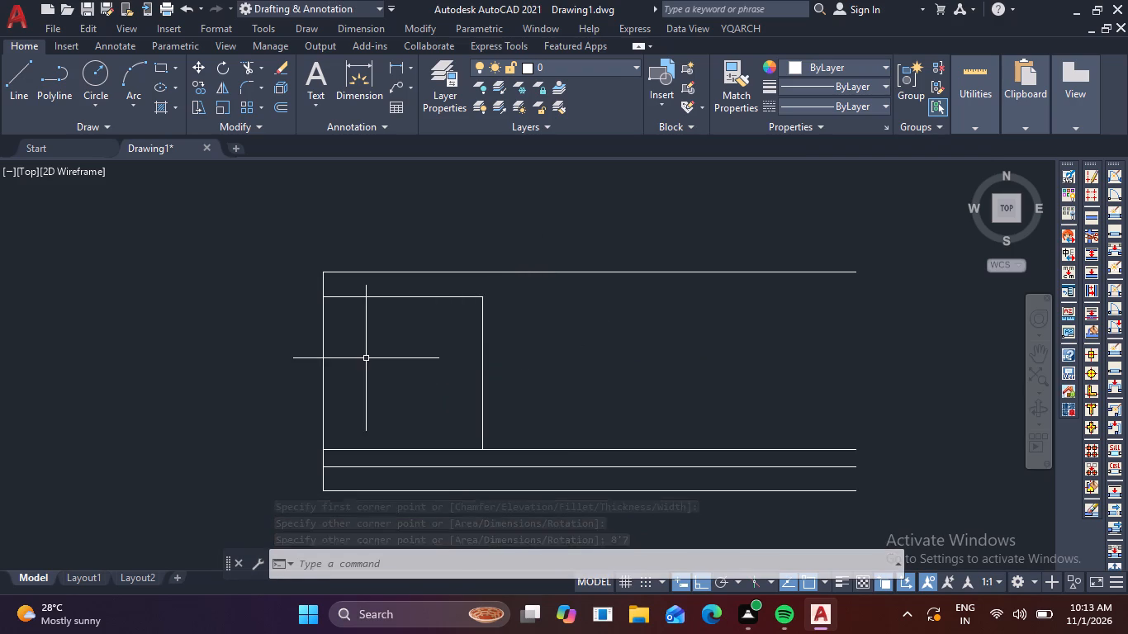
Draw a rectangle 4' wide and 5' high inside the 9' wide rectangle, toward its right side.
scroll(375, 353, up, 2)
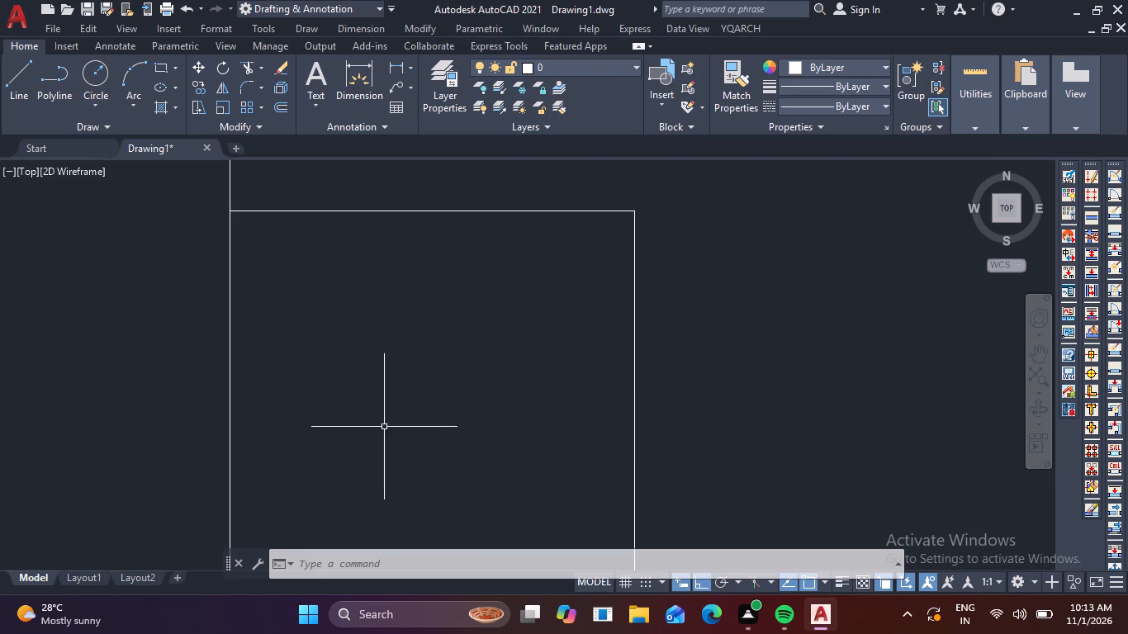
text(rec)
key(space)
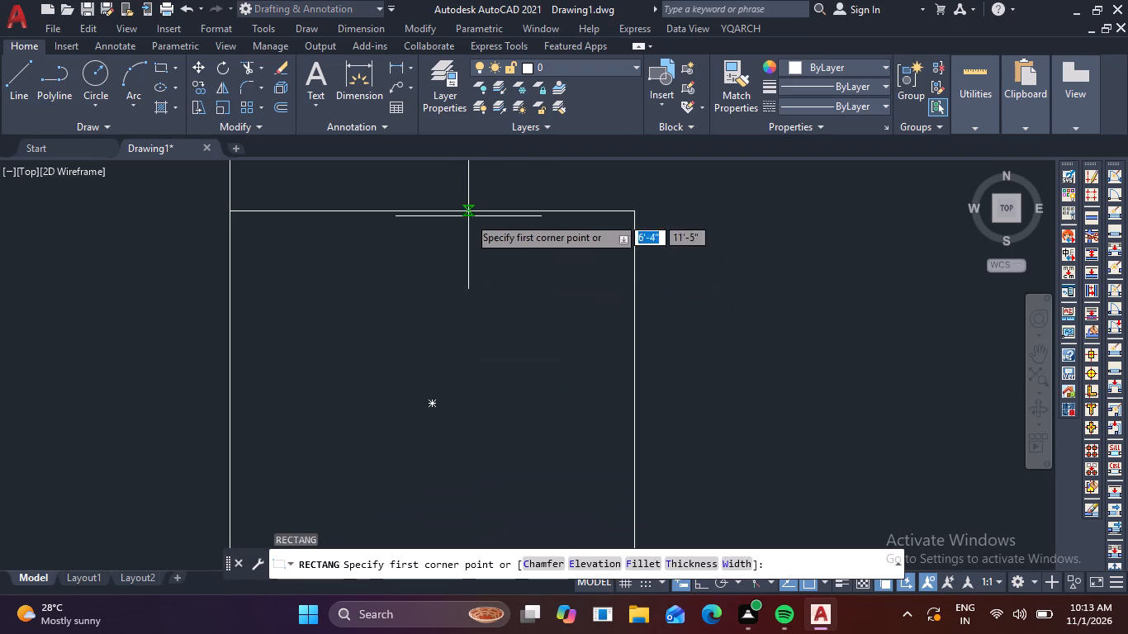
click(424, 277)
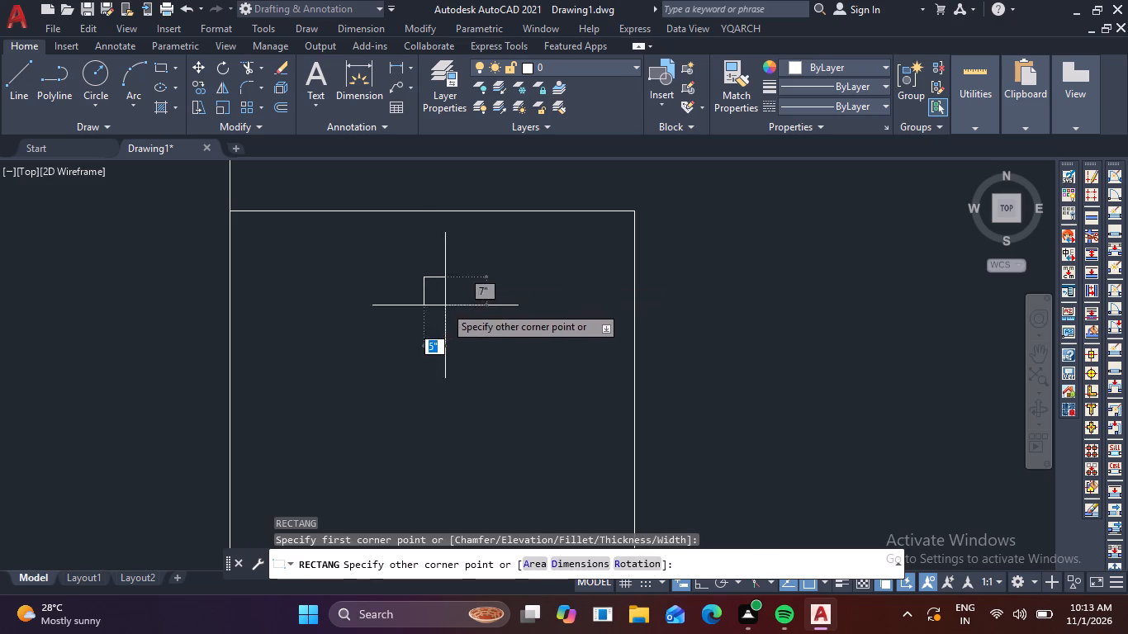
scroll(534, 458, down, 3)
middle_drag(556, 465, 485, 434)
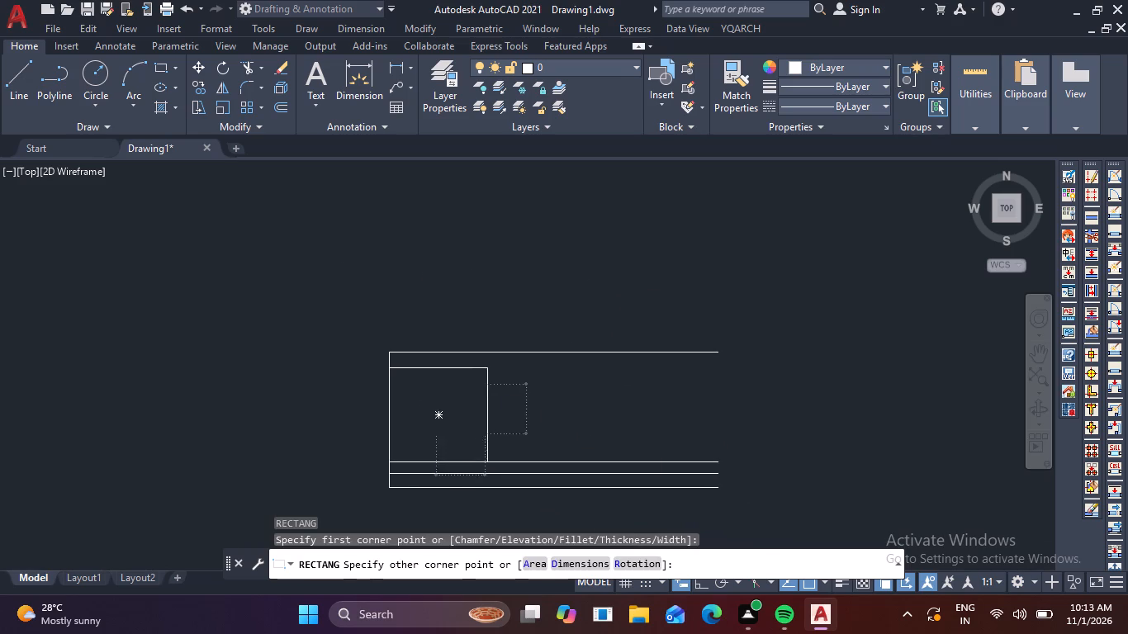
scroll(479, 438, up, 5)
scroll(438, 414, down, 2)
middle_drag(438, 414, 444, 462)
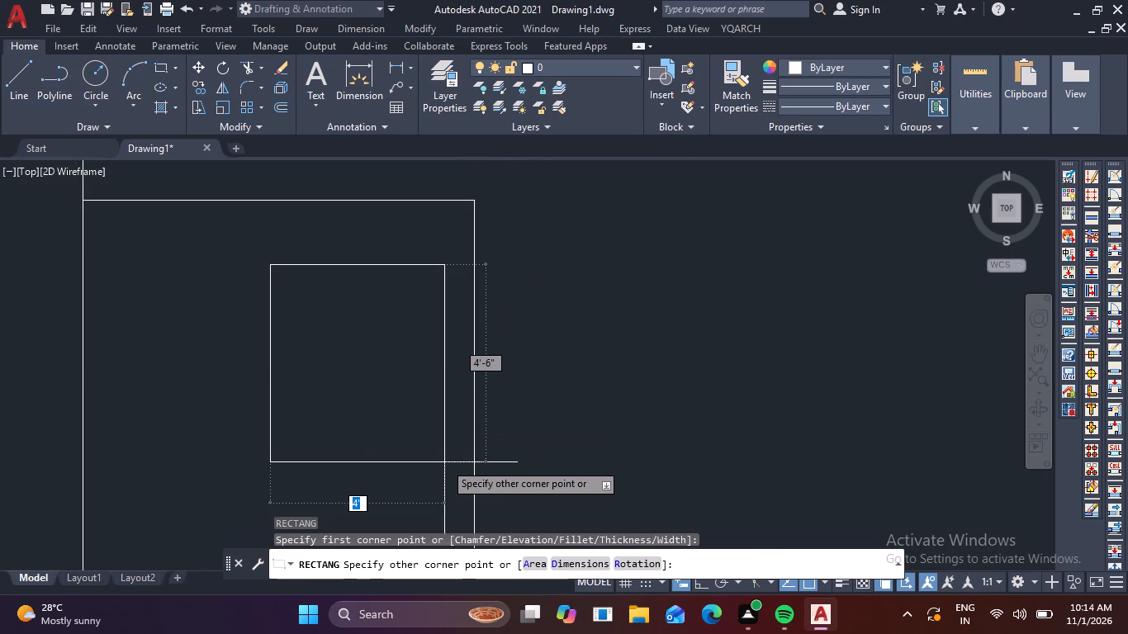
text(4')
key(Tab)
text(5')
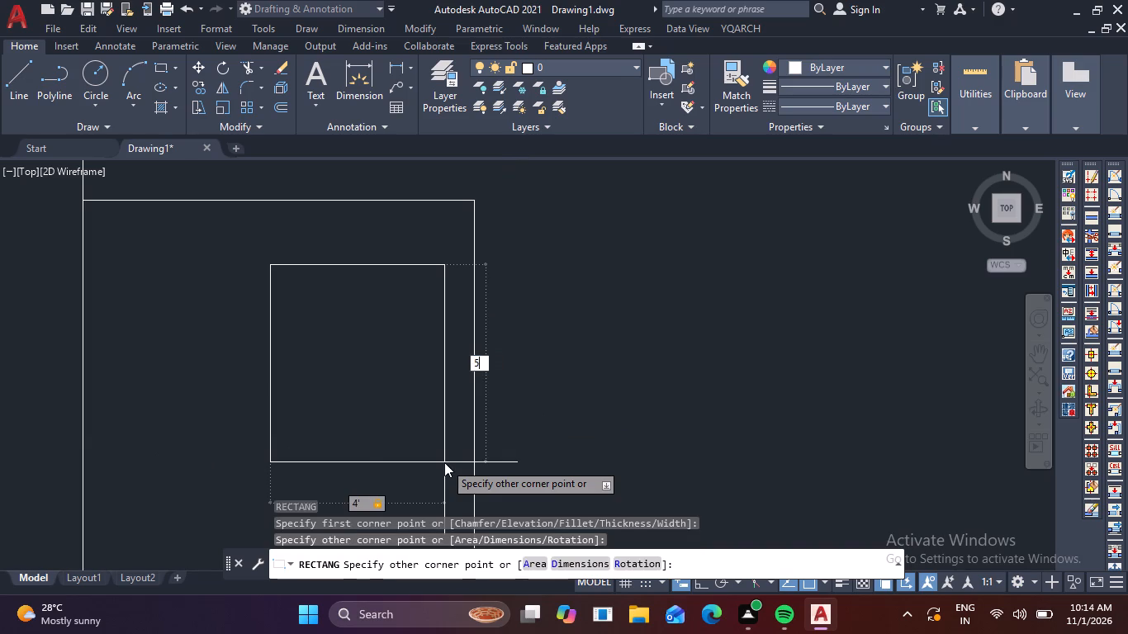
key(Return)
Offset the 9' wide rectangle inward by 2".
scroll(430, 425, down, 2)
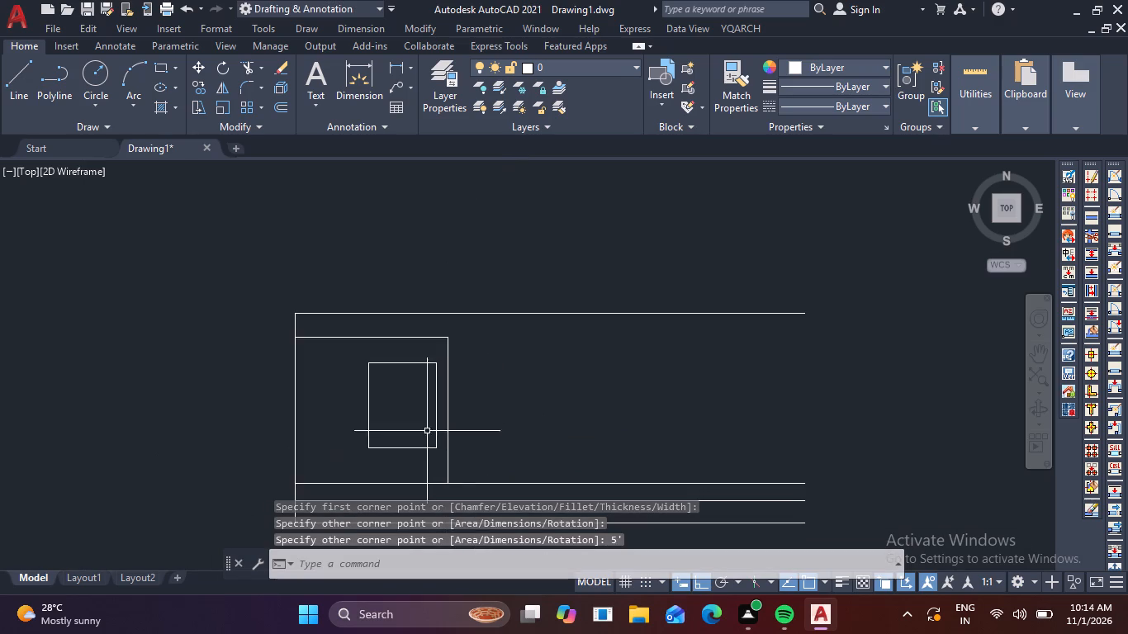
middle_drag(395, 423, 428, 385)
scroll(421, 372, up, 3)
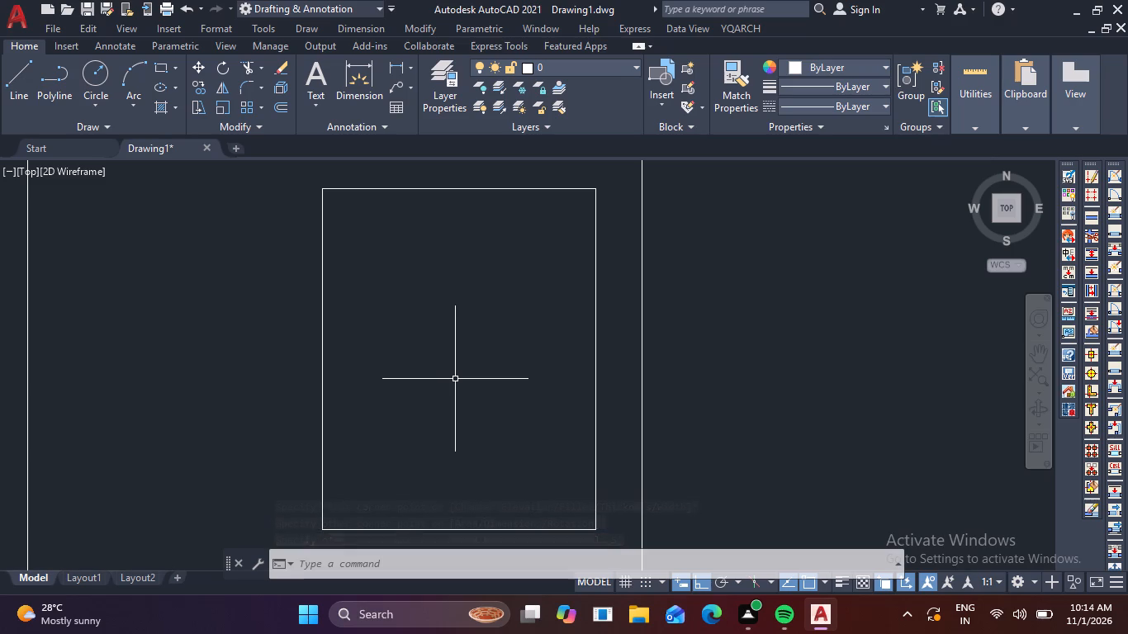
scroll(455, 378, down, 2)
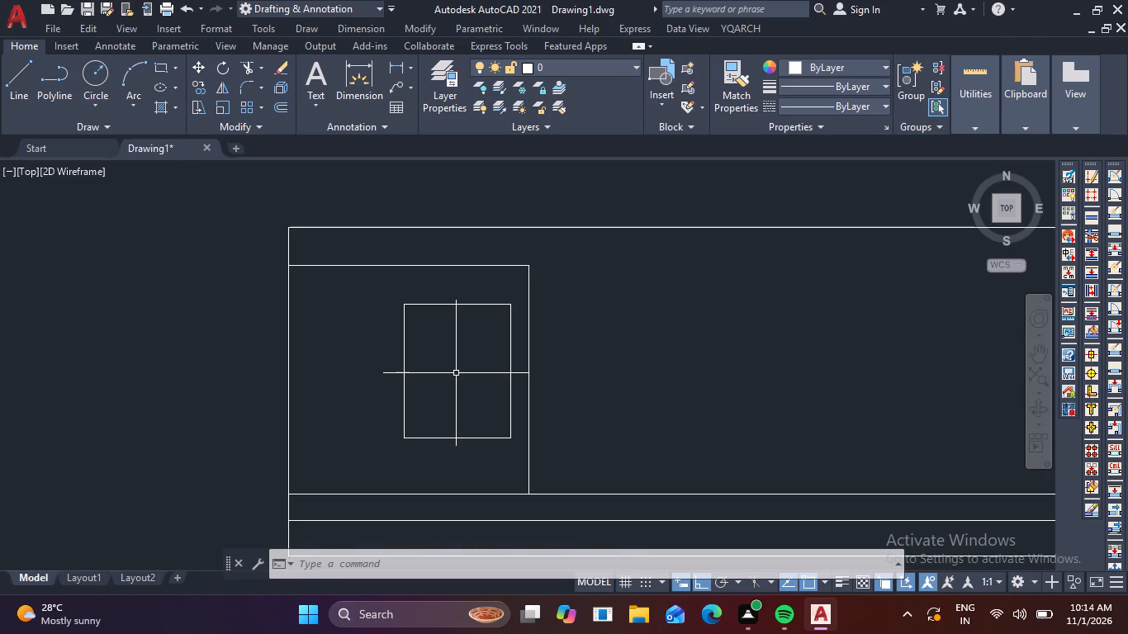
key(o)
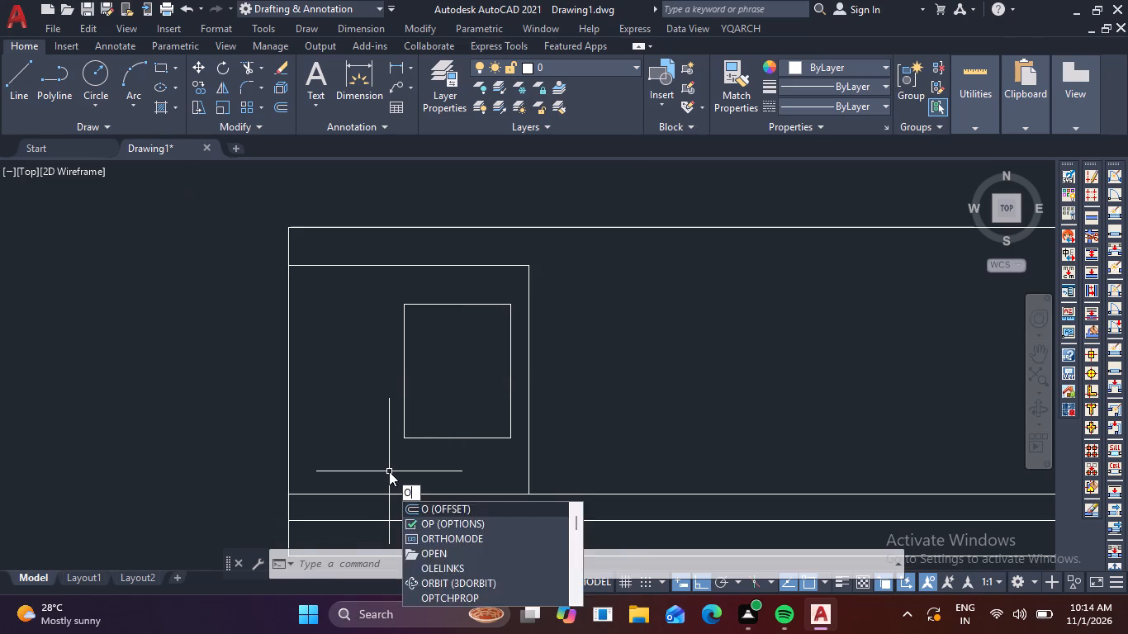
key(Return)
key(1)
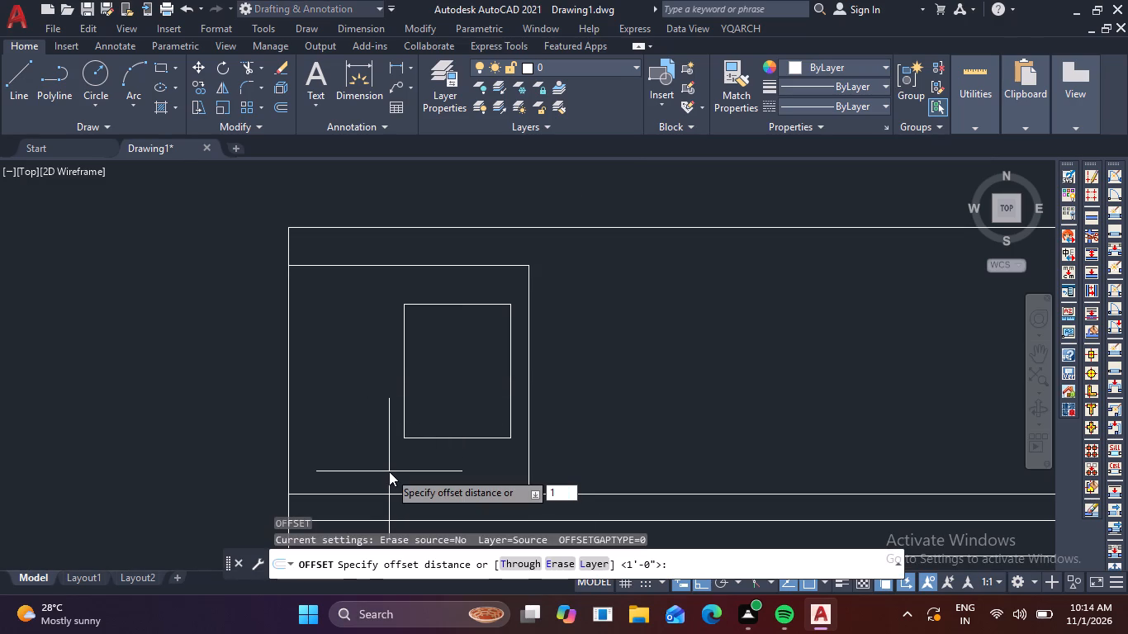
key(BackSpace)
key(2)
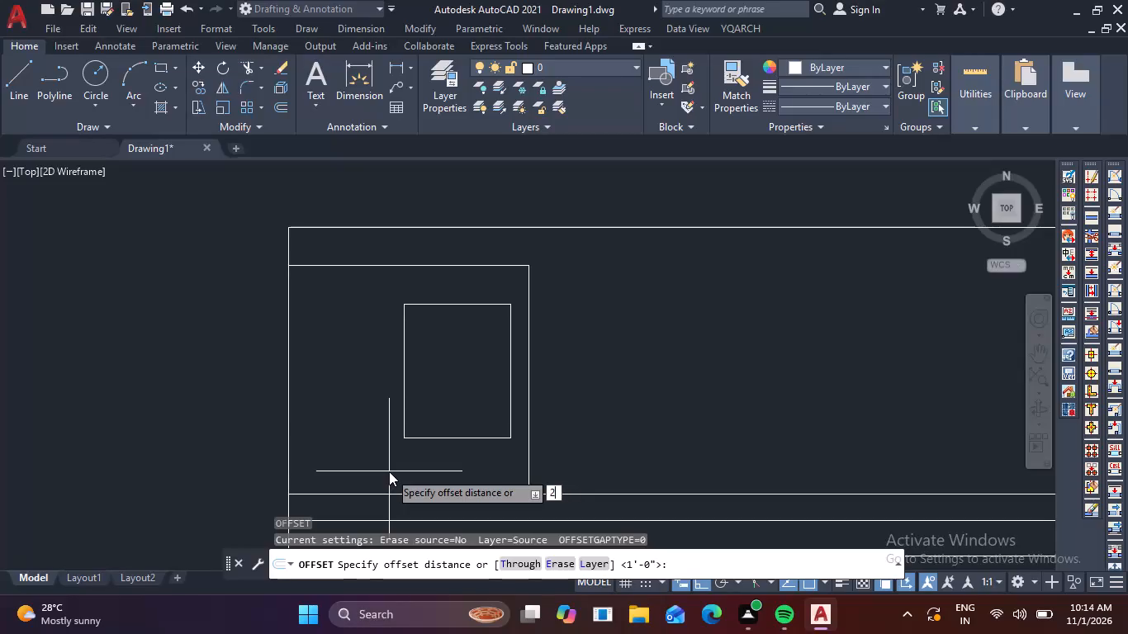
key(Return)
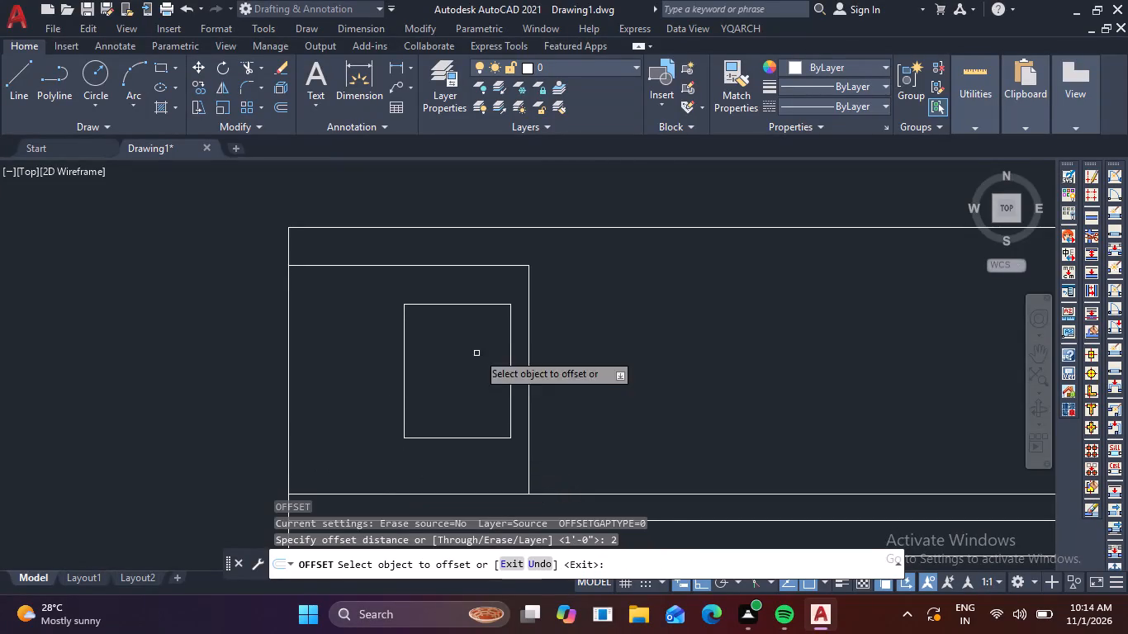
click(507, 263)
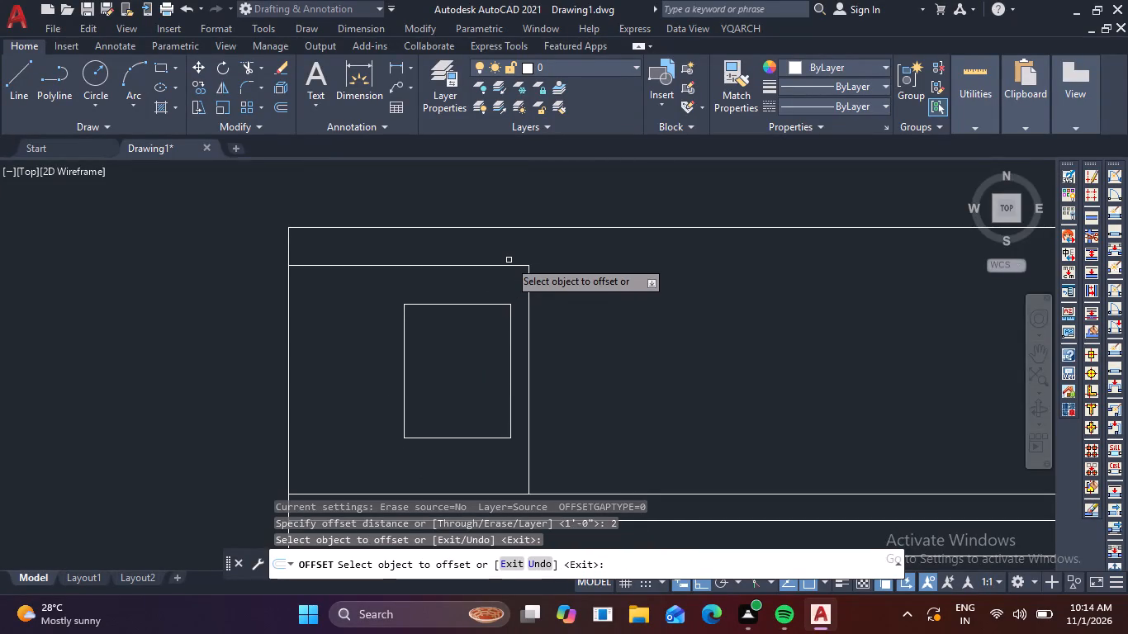
click(509, 265)
click(479, 296)
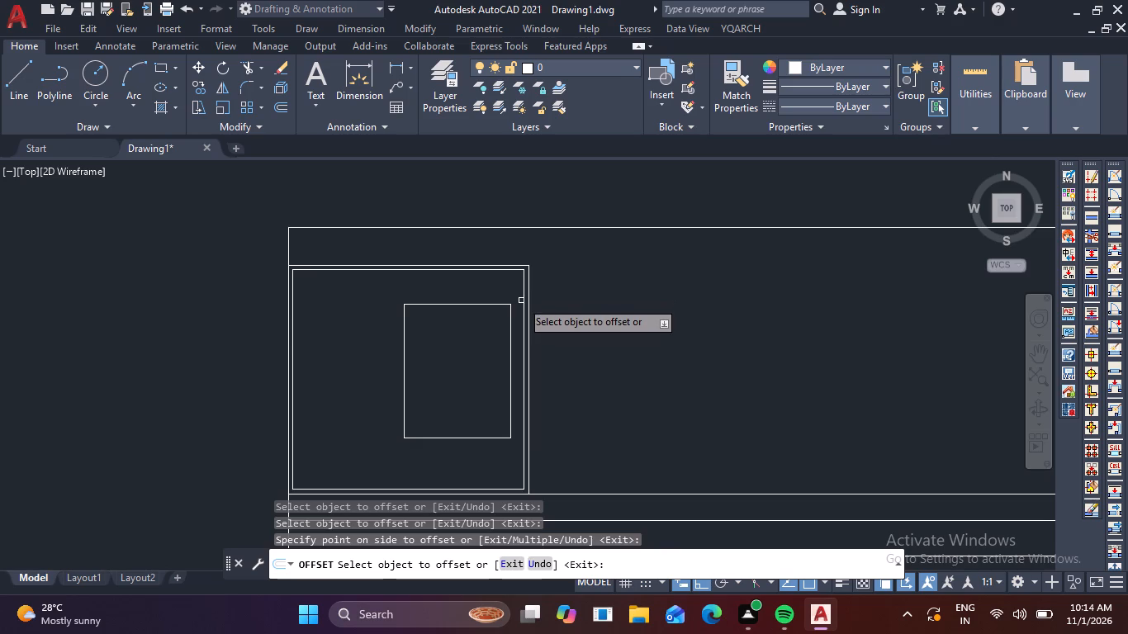
Offset the 4' by 5' rectangle inward by 1".
scroll(500, 328, up, 4)
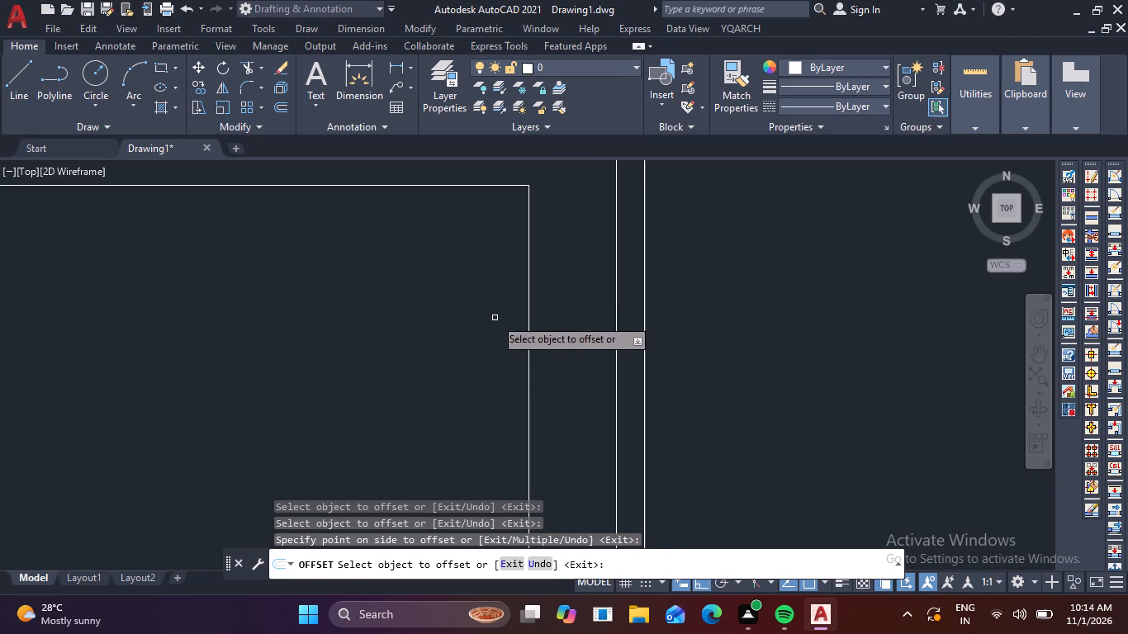
scroll(497, 280, down, 3)
click(494, 259)
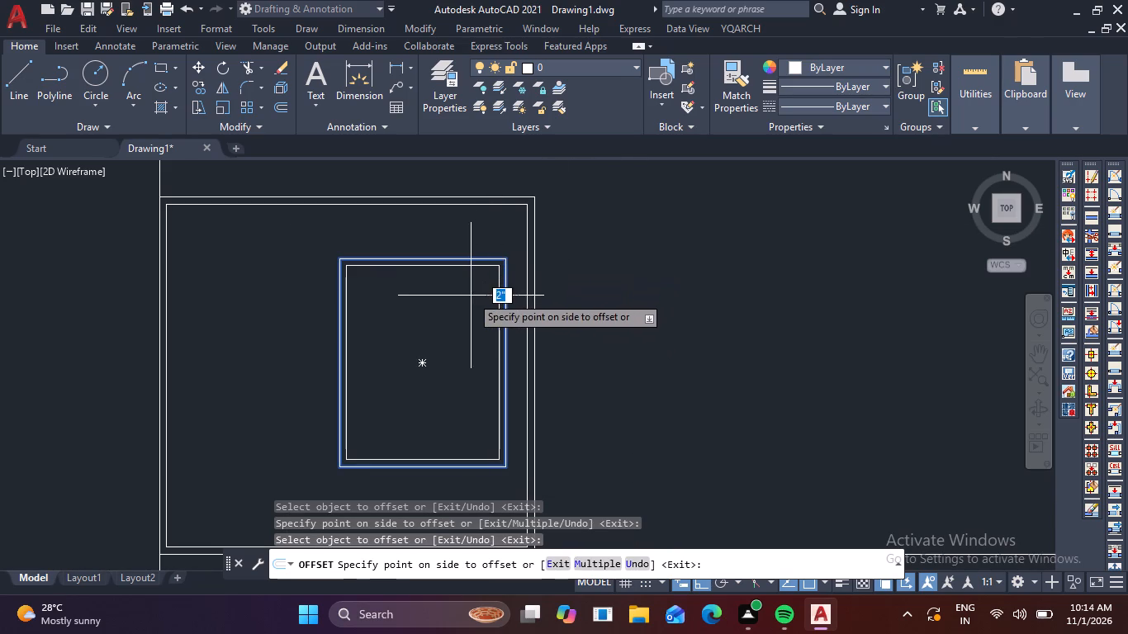
key(1)
key(space)
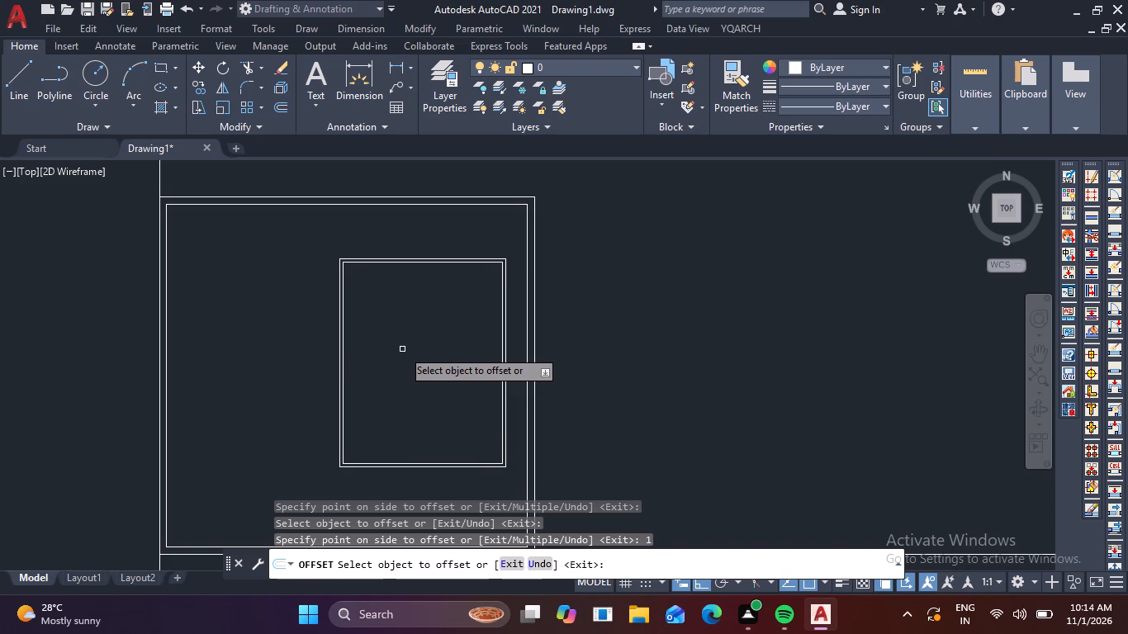
Offset the inner copy of the 4' by 5' rectangle inward by 2".
scroll(413, 267, up, 2)
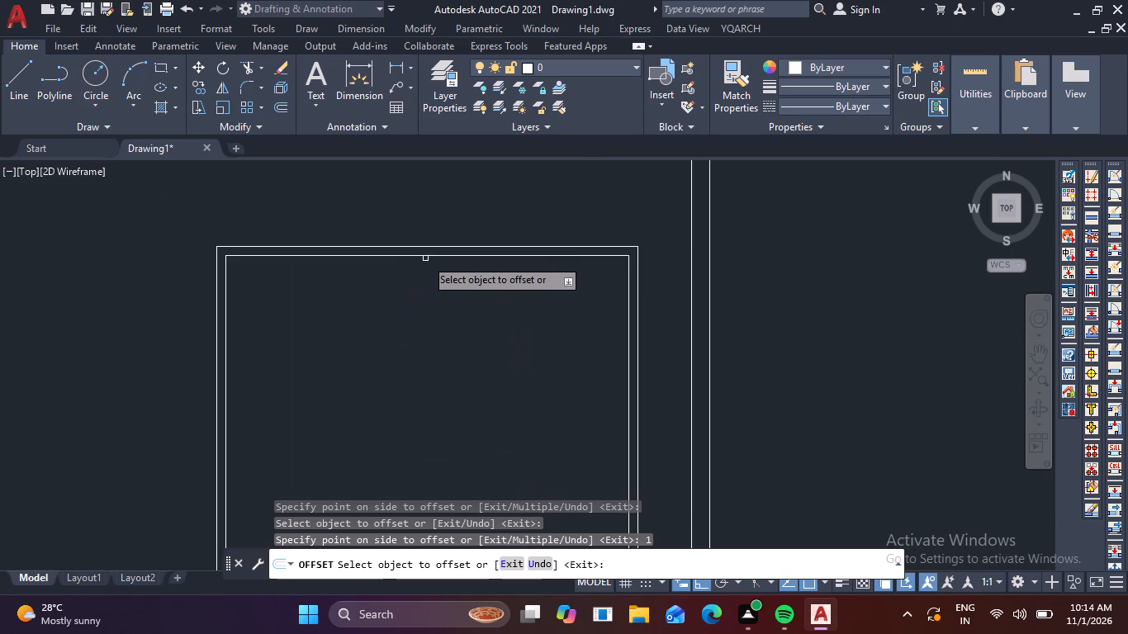
click(437, 254)
click(360, 353)
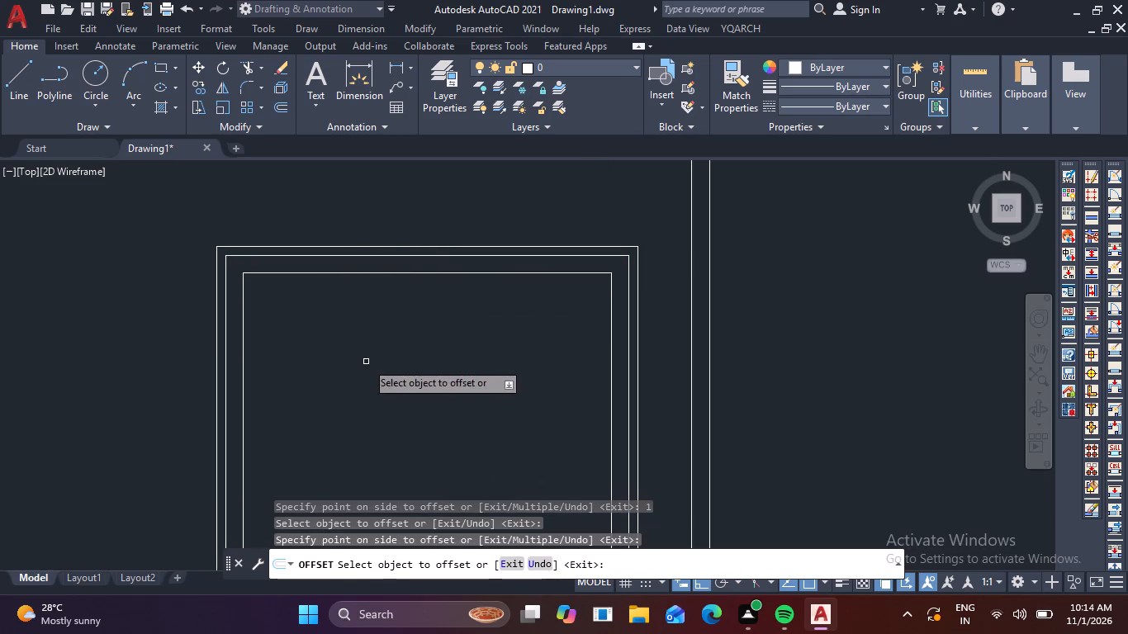
key(Escape)
Draw a vertical centre line inside the innermost rectangle, from the midpoint of its upper edge to its lower edge.
scroll(421, 362, down, 7)
scroll(434, 369, up, 2)
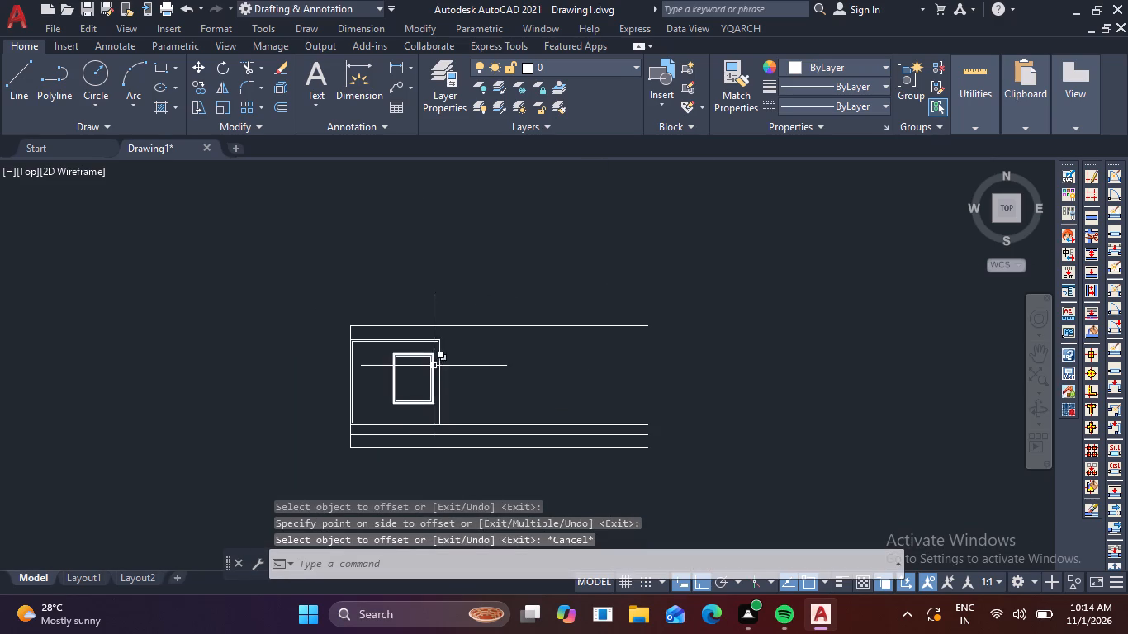
scroll(444, 369, up, 2)
scroll(376, 334, up, 2)
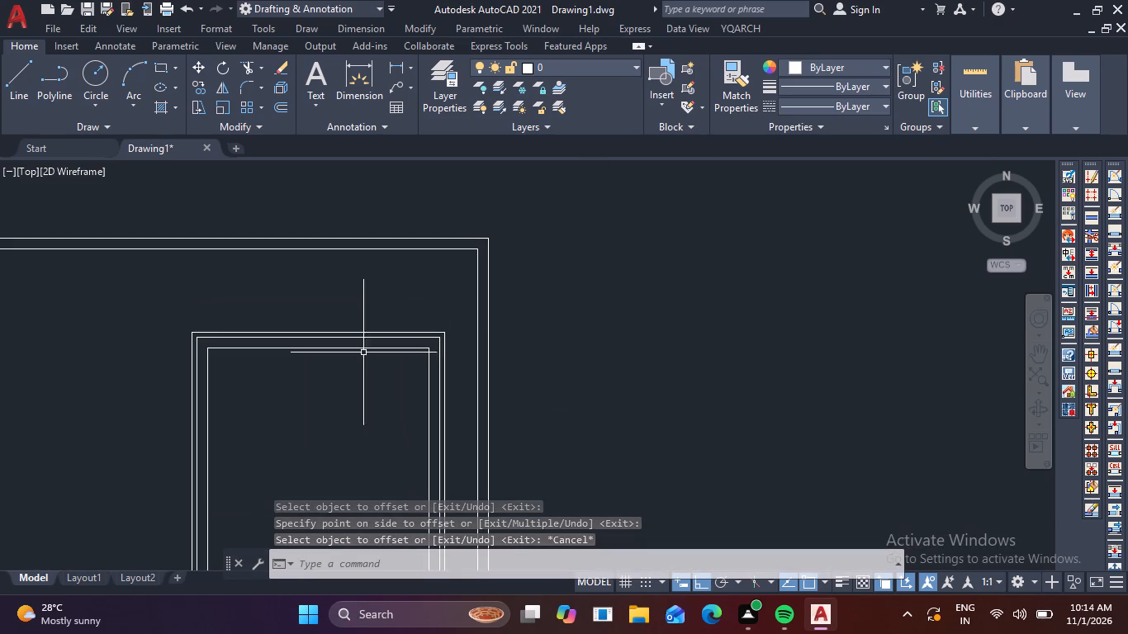
text(l)
key(space)
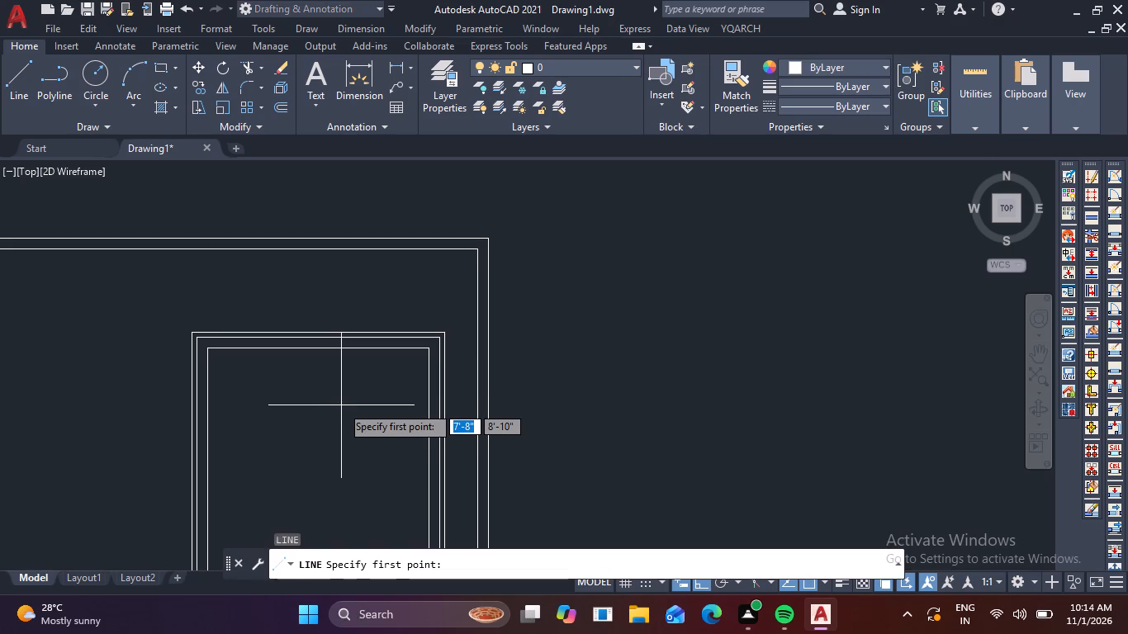
click(322, 347)
scroll(302, 435, down, 2)
middle_drag(315, 444, 320, 402)
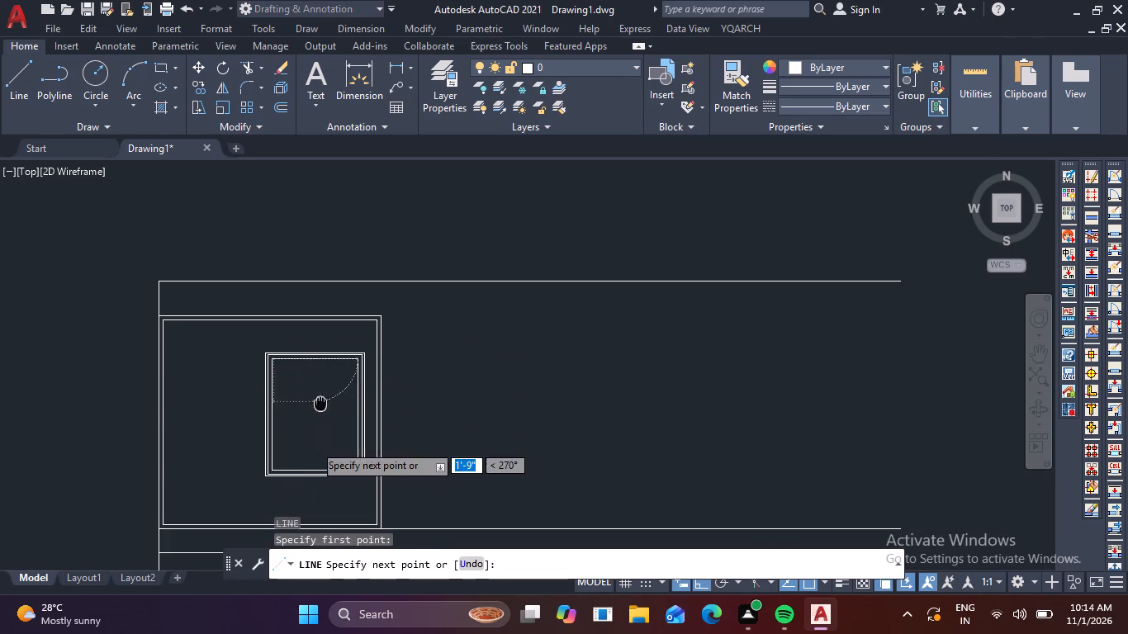
scroll(303, 456, up, 4)
scroll(332, 490, down, 2)
middle_drag(333, 490, 323, 451)
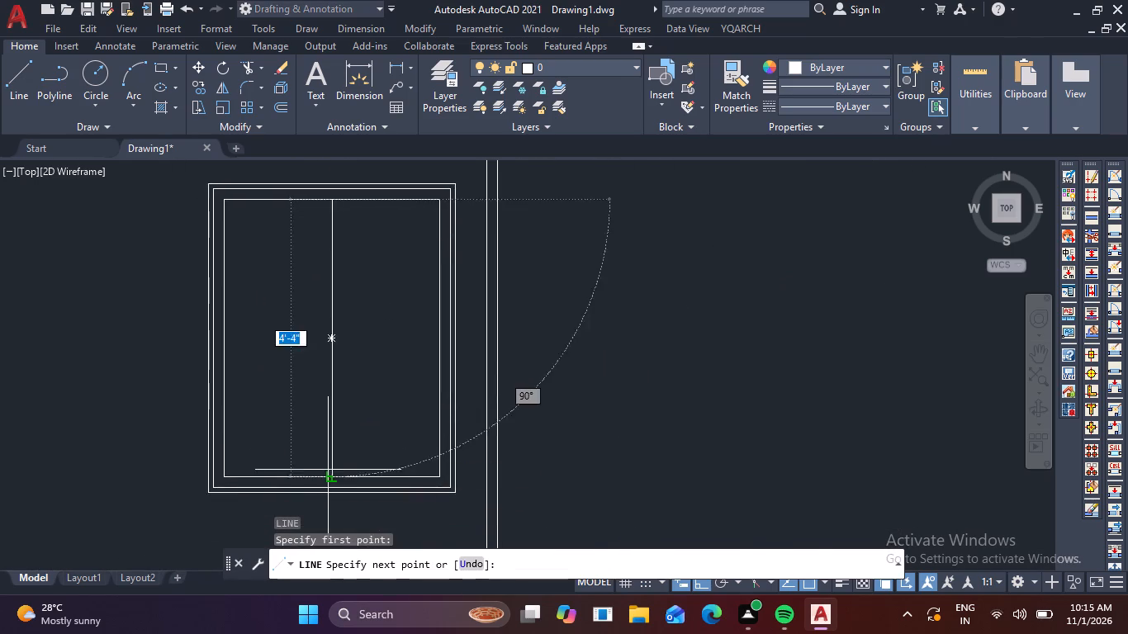
scroll(329, 475, up, 3)
click(320, 489)
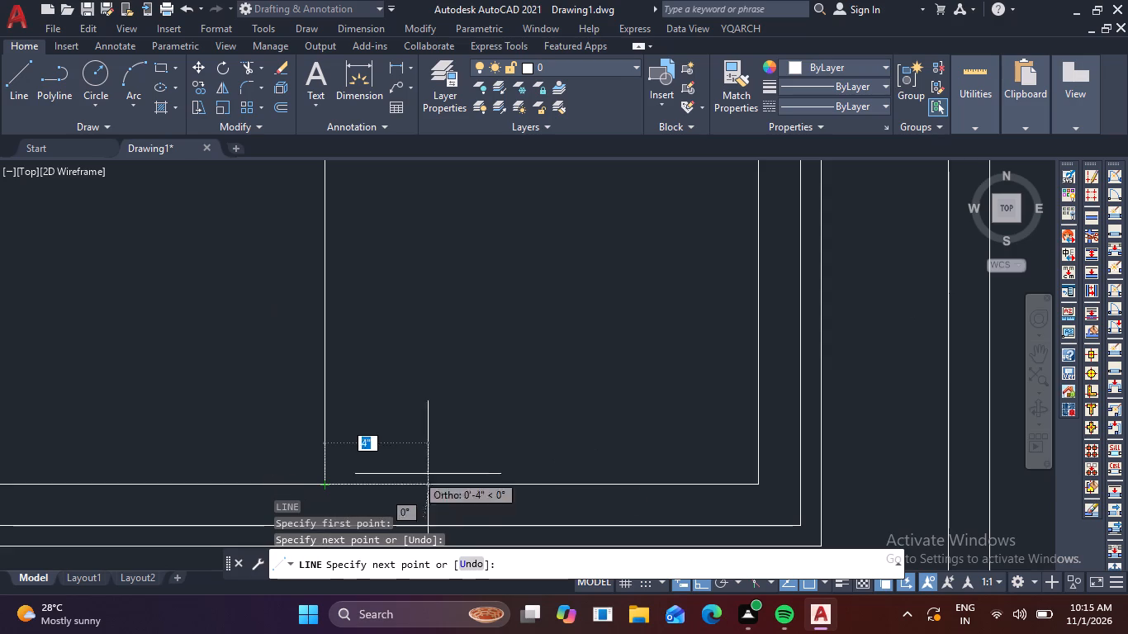
key(Escape)
Offset the vertical centre line by 1" to both sides.
scroll(471, 477, down, 5)
middle_drag(479, 446, 437, 481)
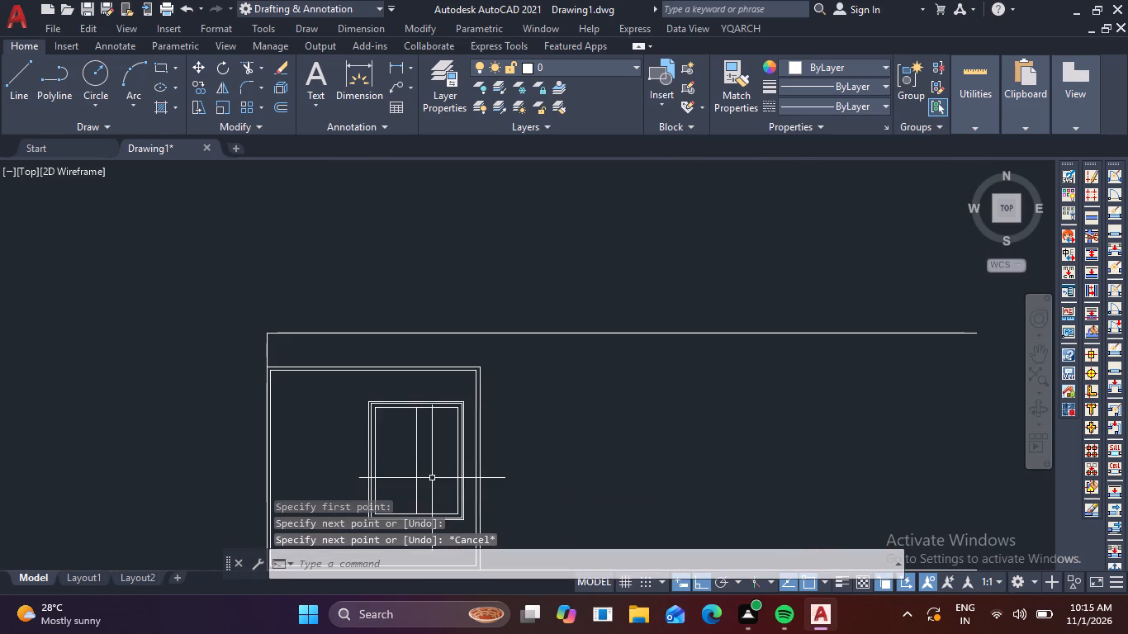
key(o)
key(space)
text(1)
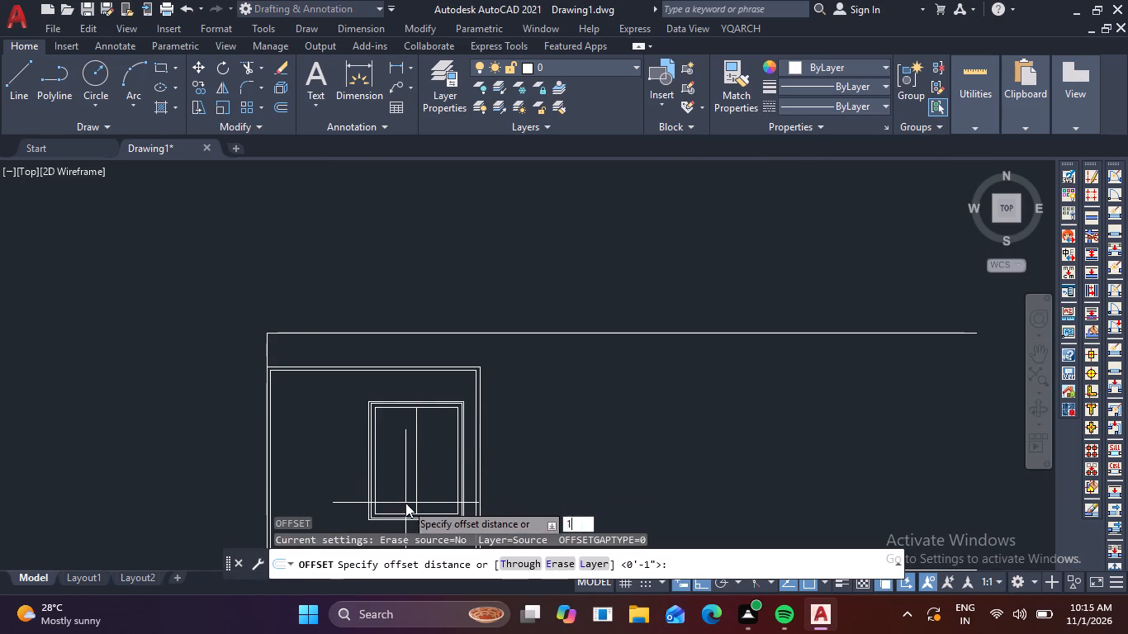
key(space)
scroll(410, 441, up, 5)
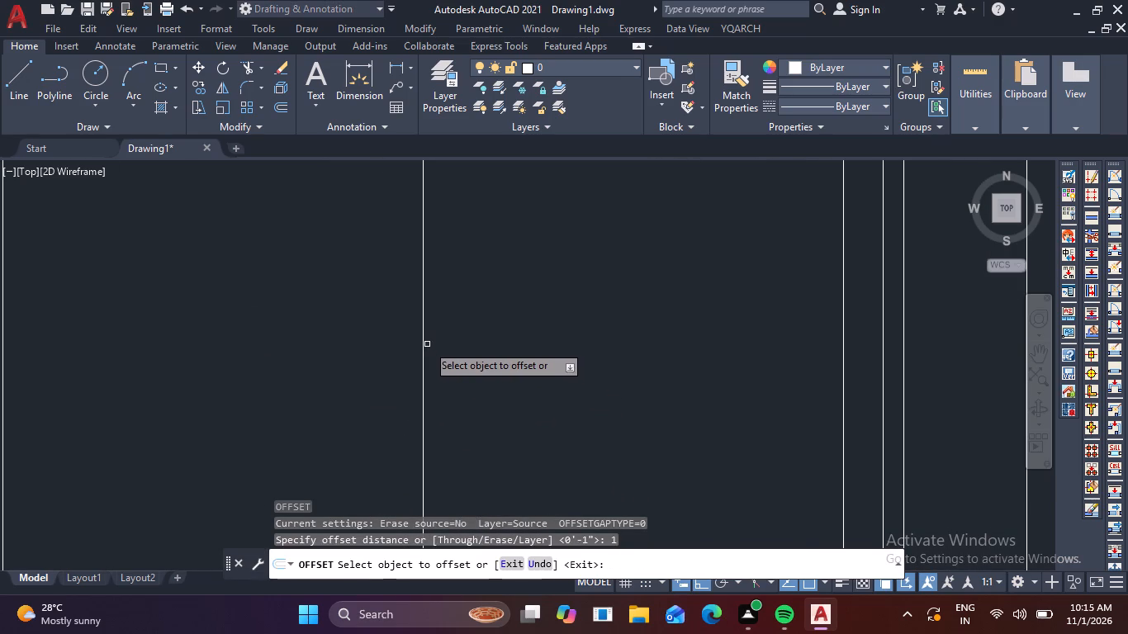
click(421, 338)
click(460, 344)
click(424, 337)
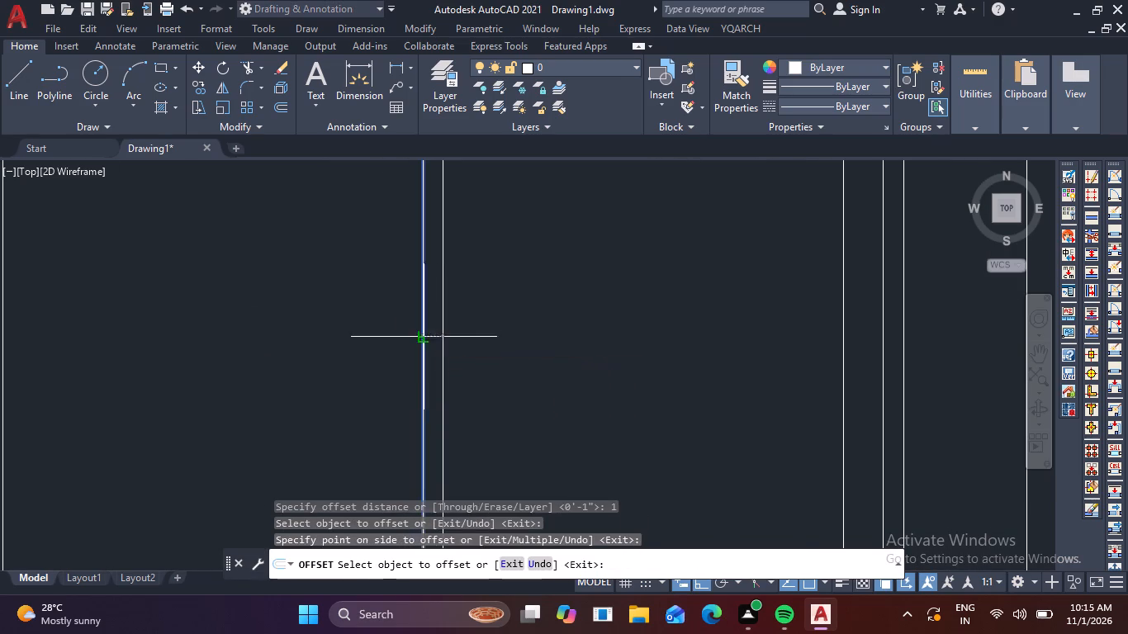
click(330, 359)
key(Escape)
Draw a vertical line about 8'-3" long near the left side of the large inner rectangle, from its upper edge to its lower edge.
scroll(552, 459, down, 6)
scroll(576, 452, up, 1)
middle_drag(569, 404, 595, 317)
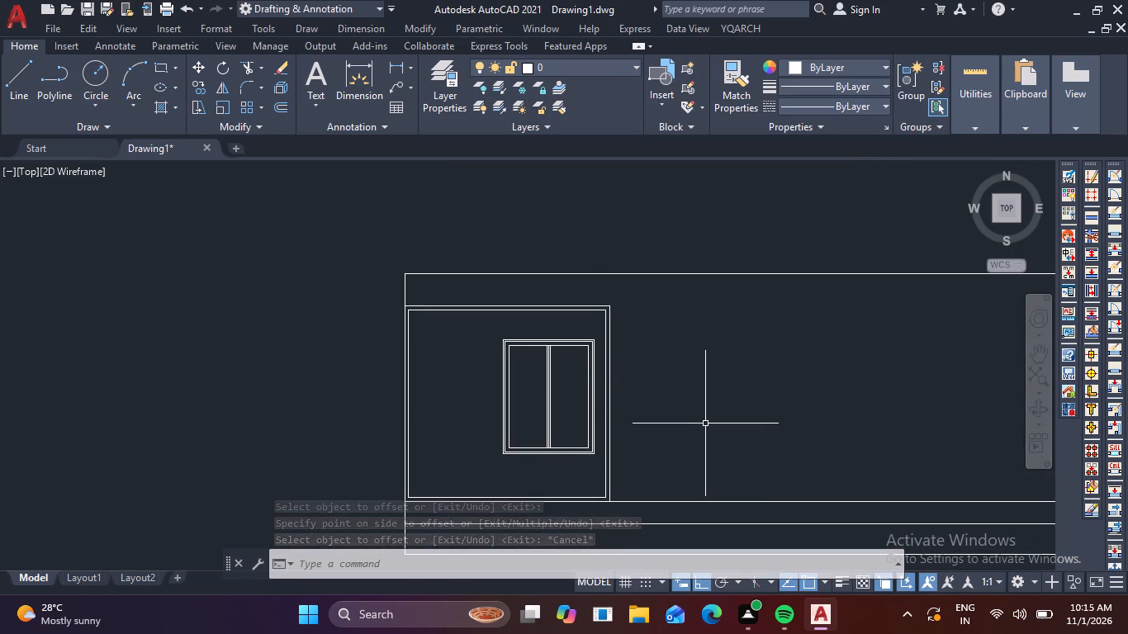
text(l)
key(space)
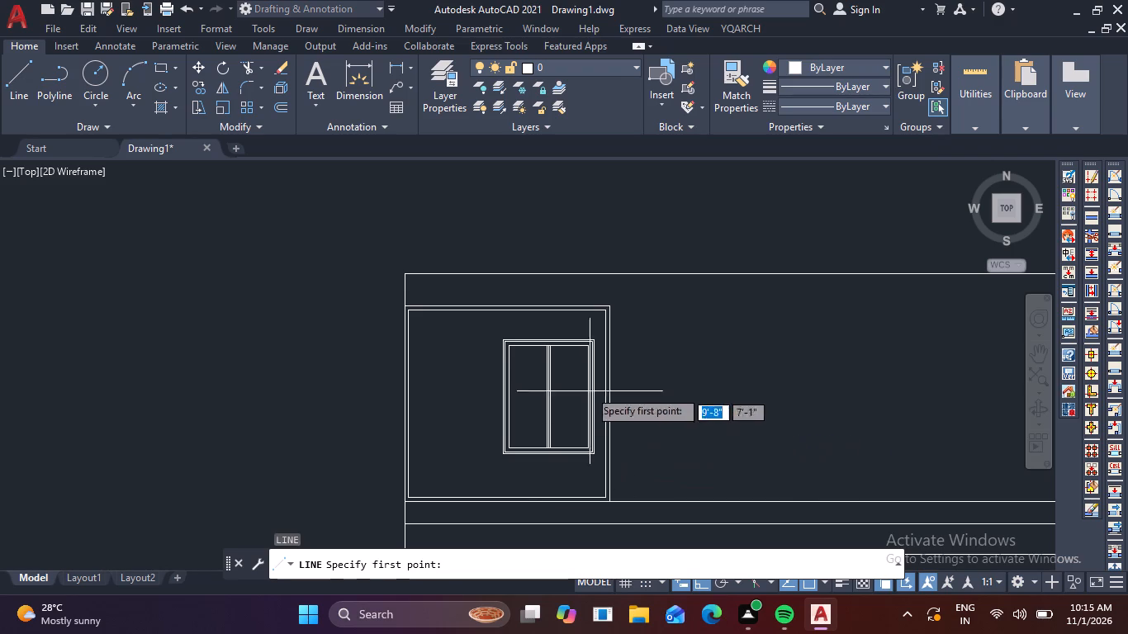
scroll(441, 327, up, 3)
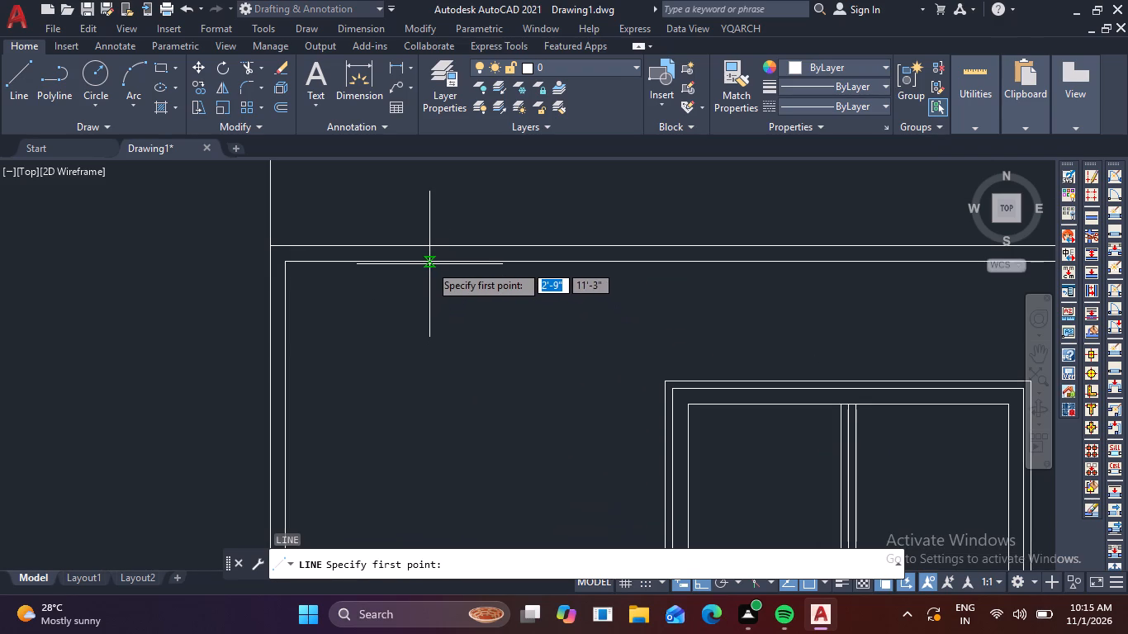
click(423, 262)
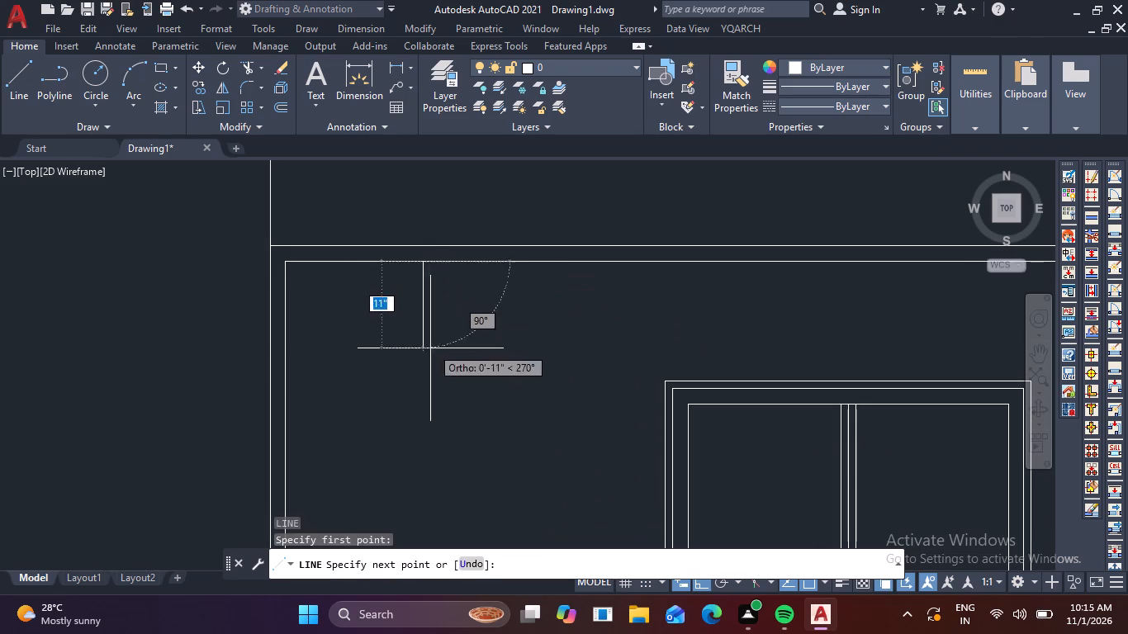
scroll(428, 374, down, 4)
middle_drag(433, 409, 401, 293)
scroll(400, 343, up, 6)
scroll(377, 391, down, 3)
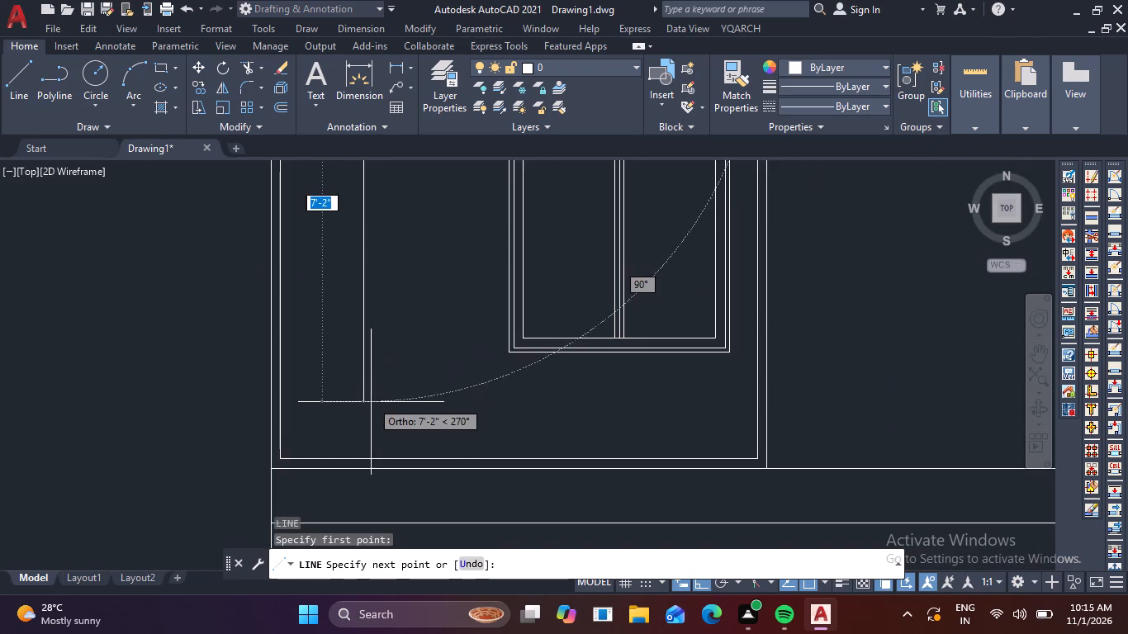
middle_drag(363, 414, 377, 348)
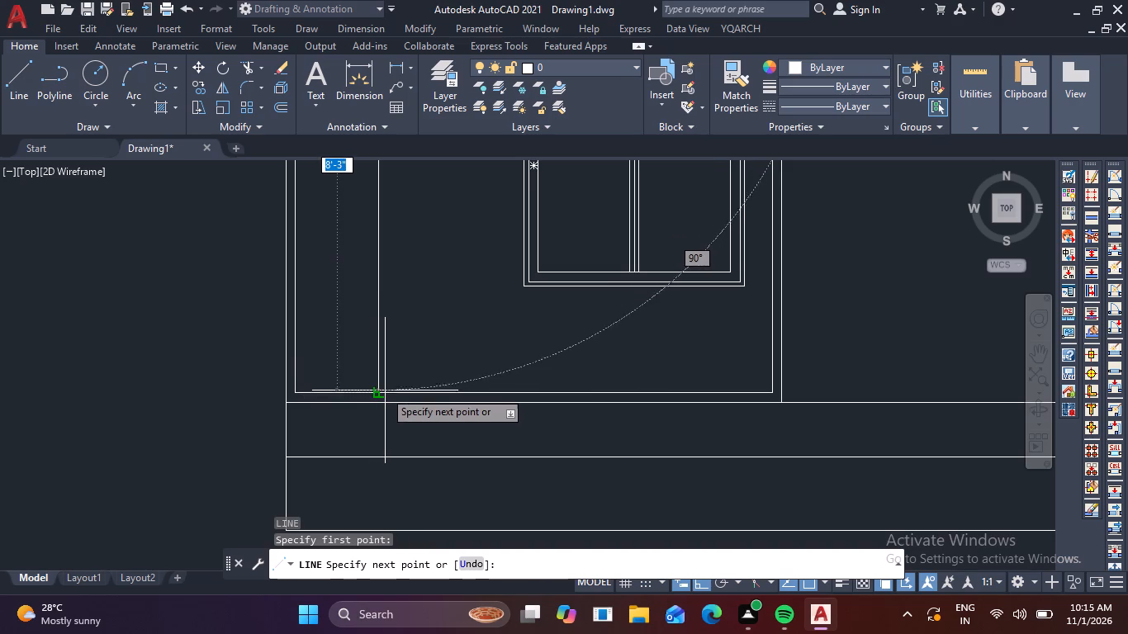
click(376, 389)
key(space)
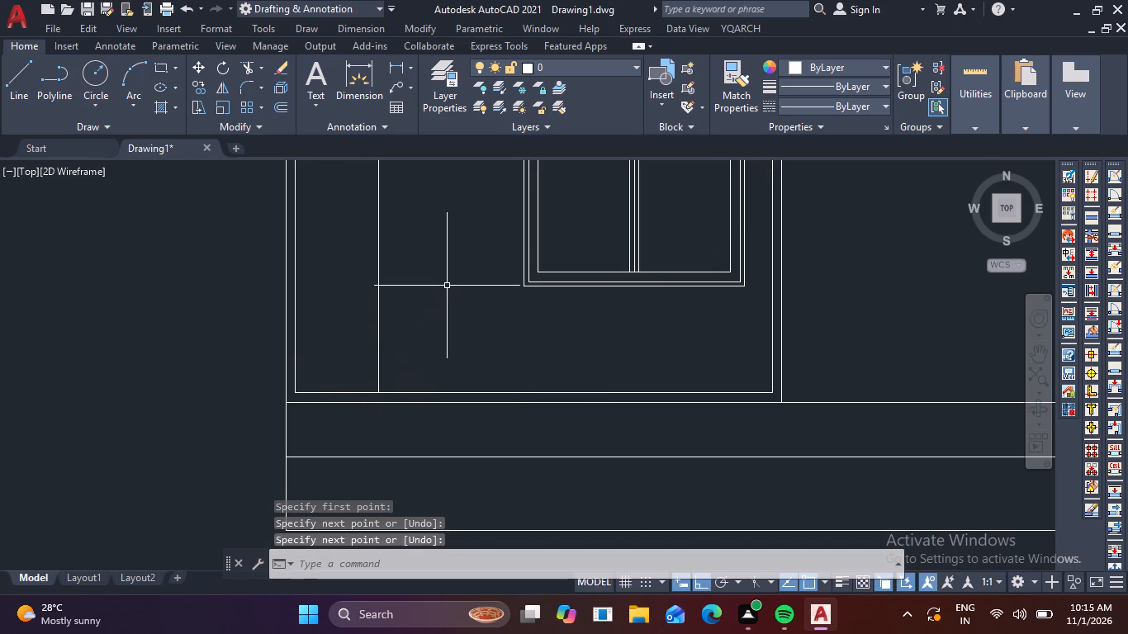
Draw a second vertical line about 8'-3" long, a short distance right of the first, between the large inner rectangle's upper and lower edges.
scroll(449, 271, down, 3)
middle_drag(450, 256, 426, 335)
scroll(437, 267, up, 4)
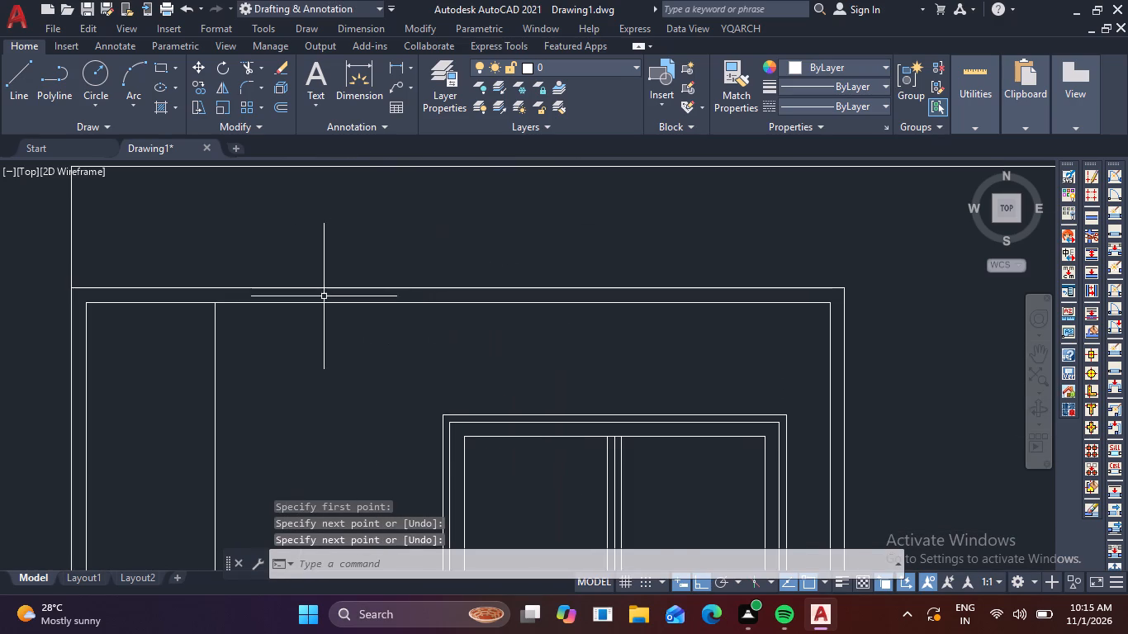
key(space)
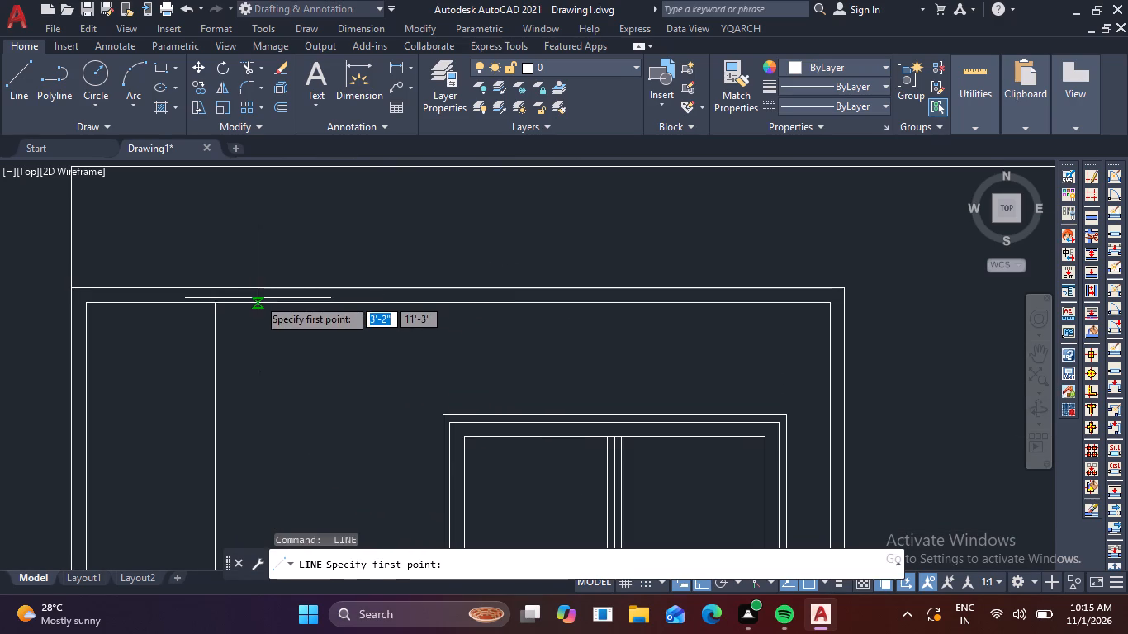
click(256, 305)
scroll(225, 458, down, 2)
middle_drag(232, 481, 253, 347)
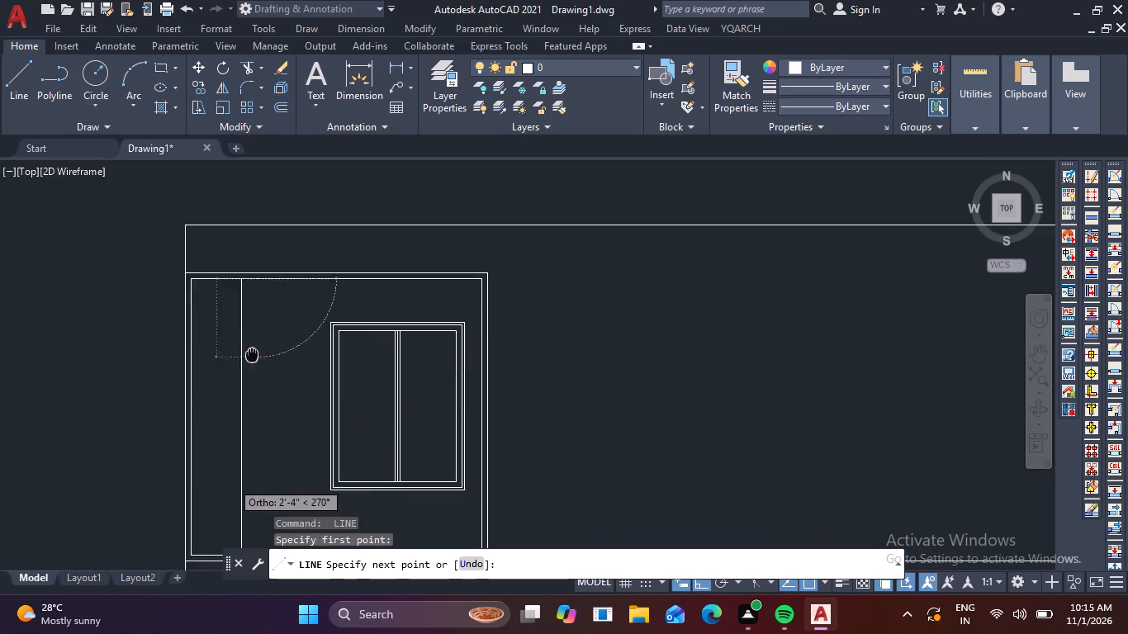
middle_drag(253, 347, 254, 327)
scroll(270, 443, up, 3)
middle_drag(261, 471, 291, 315)
scroll(261, 471, up, 1)
scroll(273, 447, down, 3)
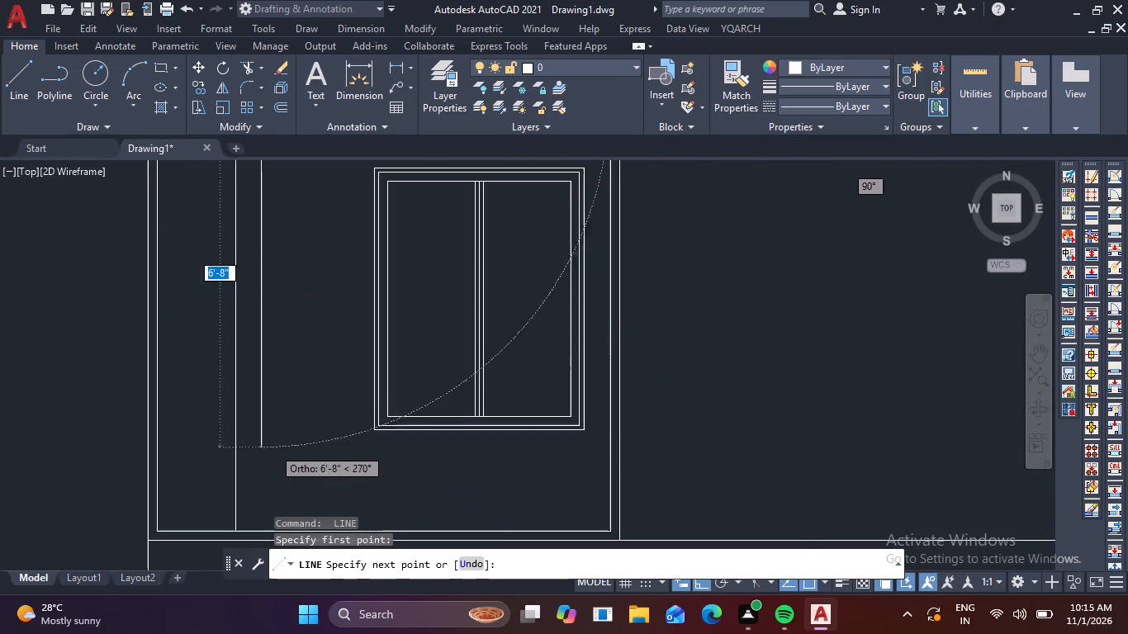
middle_drag(276, 387, 285, 316)
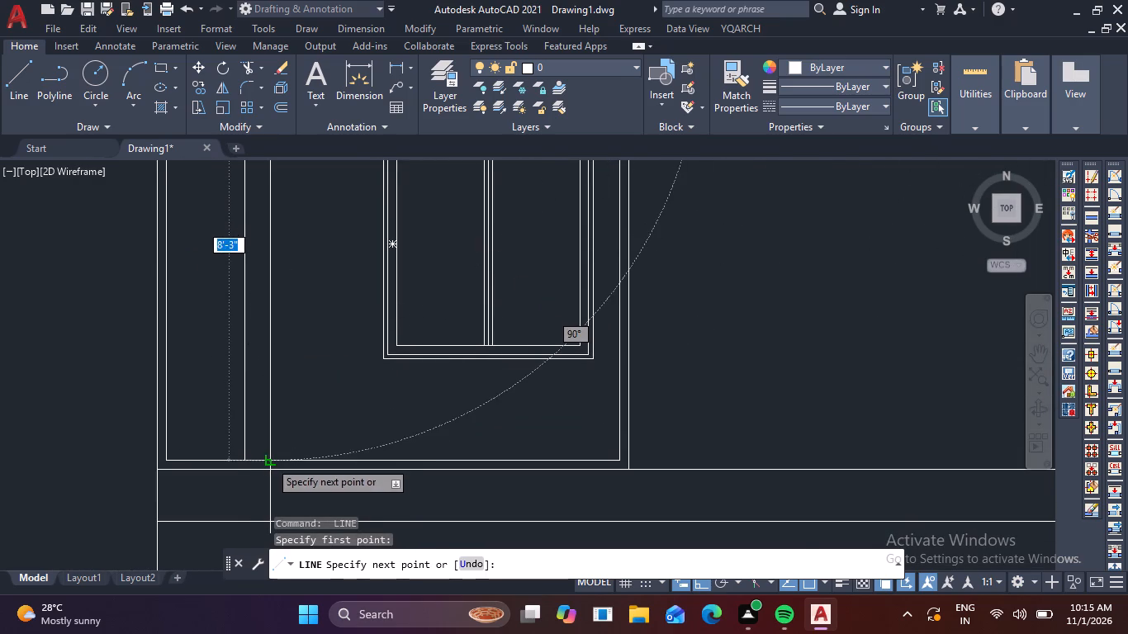
click(269, 461)
key(space)
Draw a third vertical line about 8'-3" long, similarly spaced right of the second, between the large inner rectangle's upper and lower edges.
scroll(309, 395, down, 2)
middle_drag(305, 403, 277, 496)
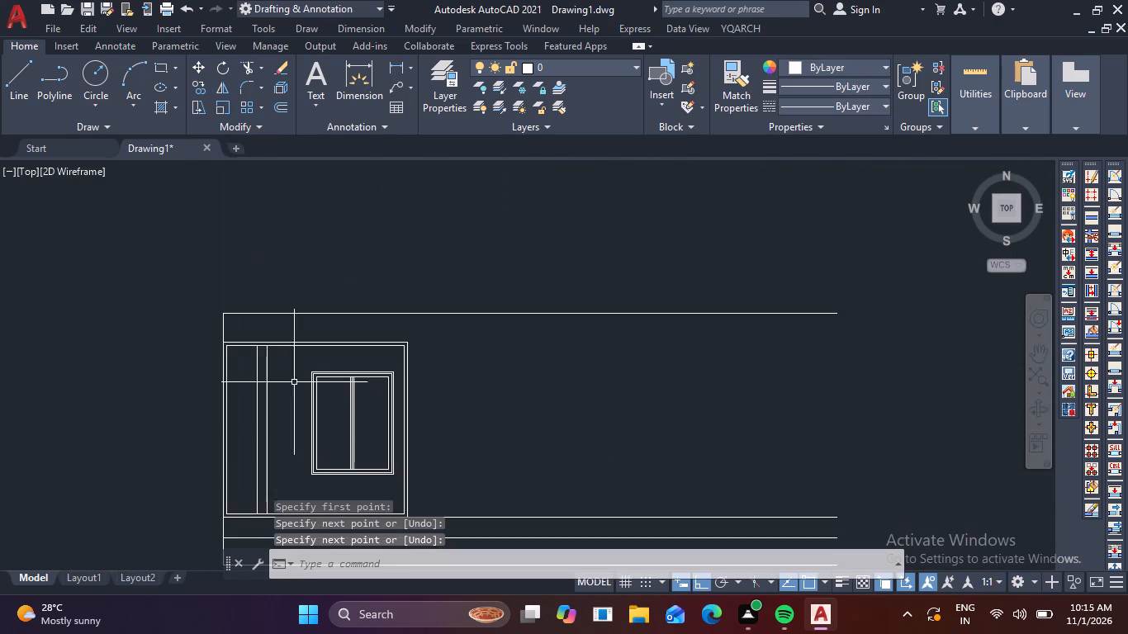
scroll(293, 377, up, 3)
key(space)
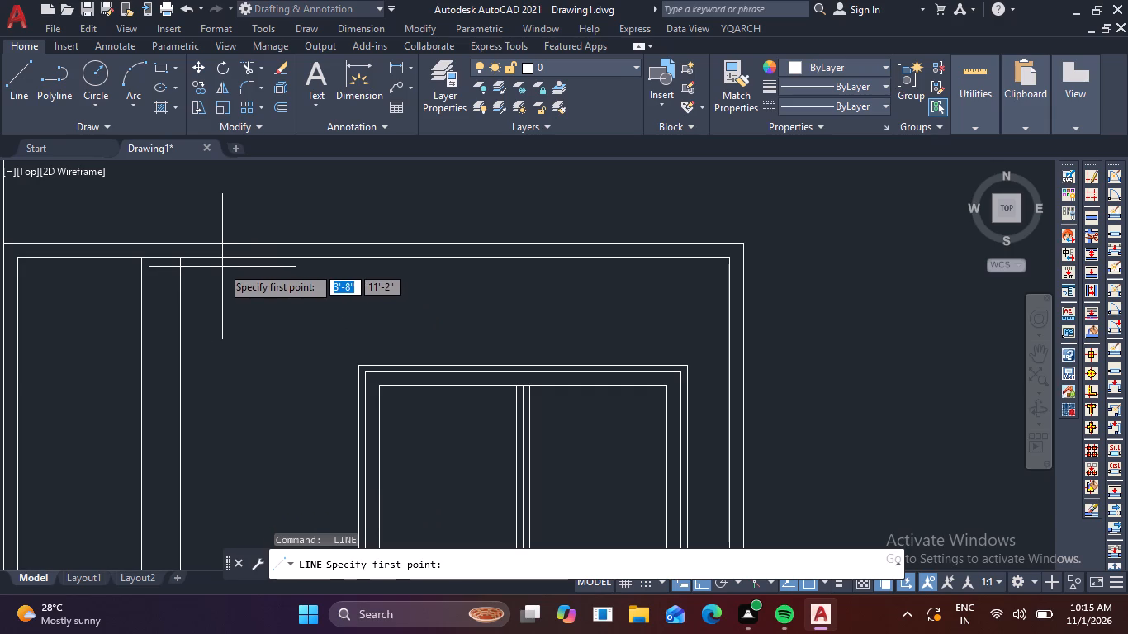
click(220, 257)
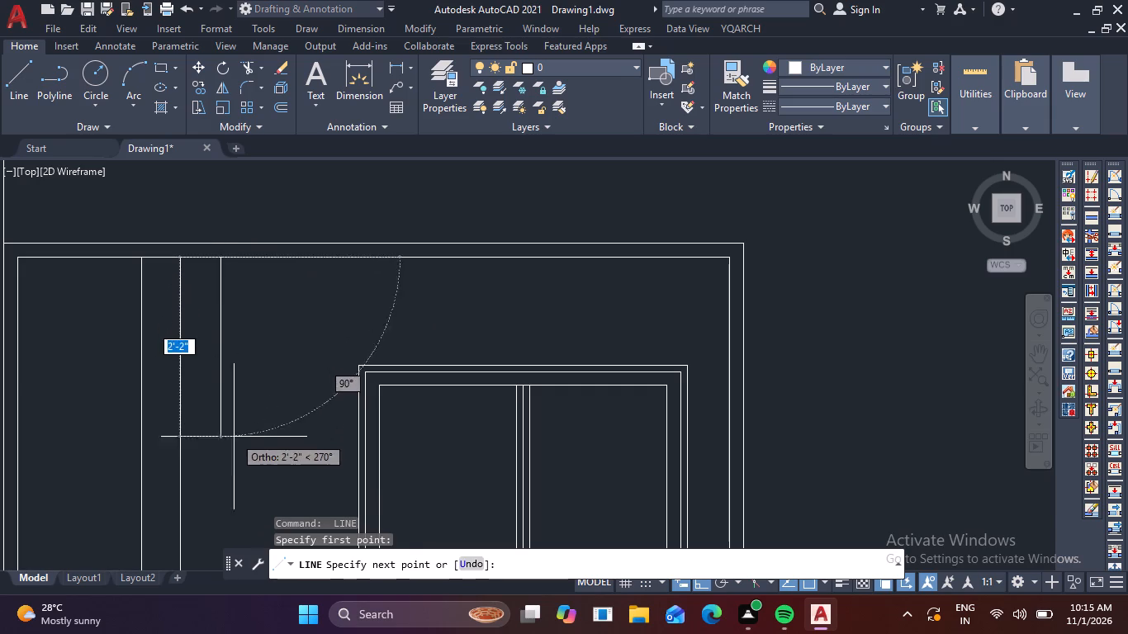
scroll(229, 450, down, 2)
middle_drag(230, 453, 271, 229)
scroll(273, 427, up, 6)
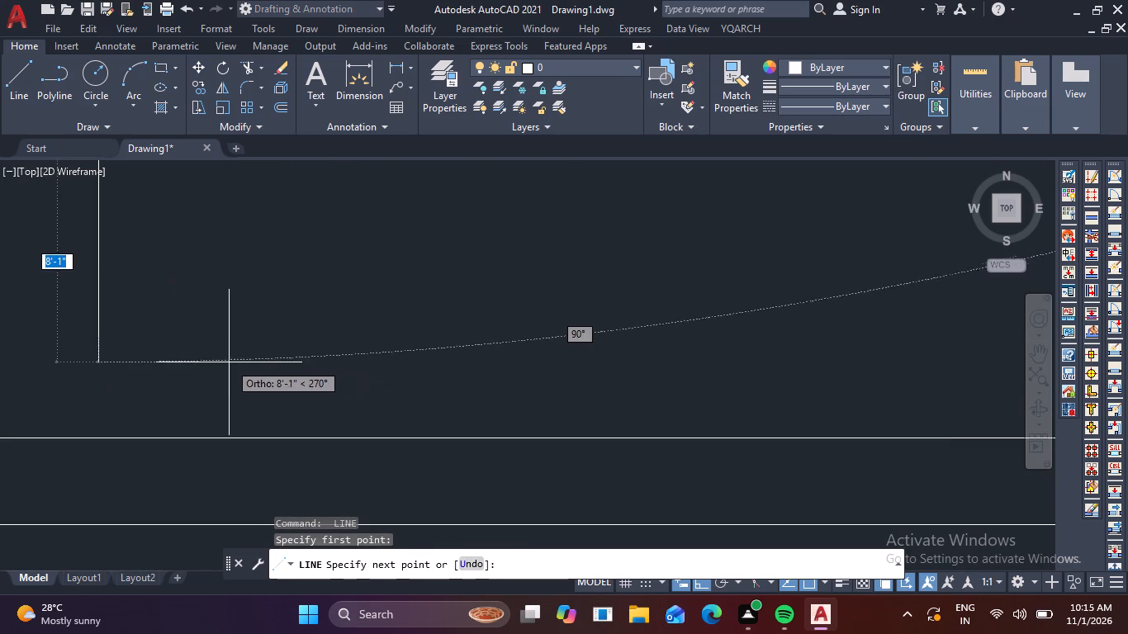
middle_drag(178, 406, 381, 384)
scroll(252, 395, down, 1)
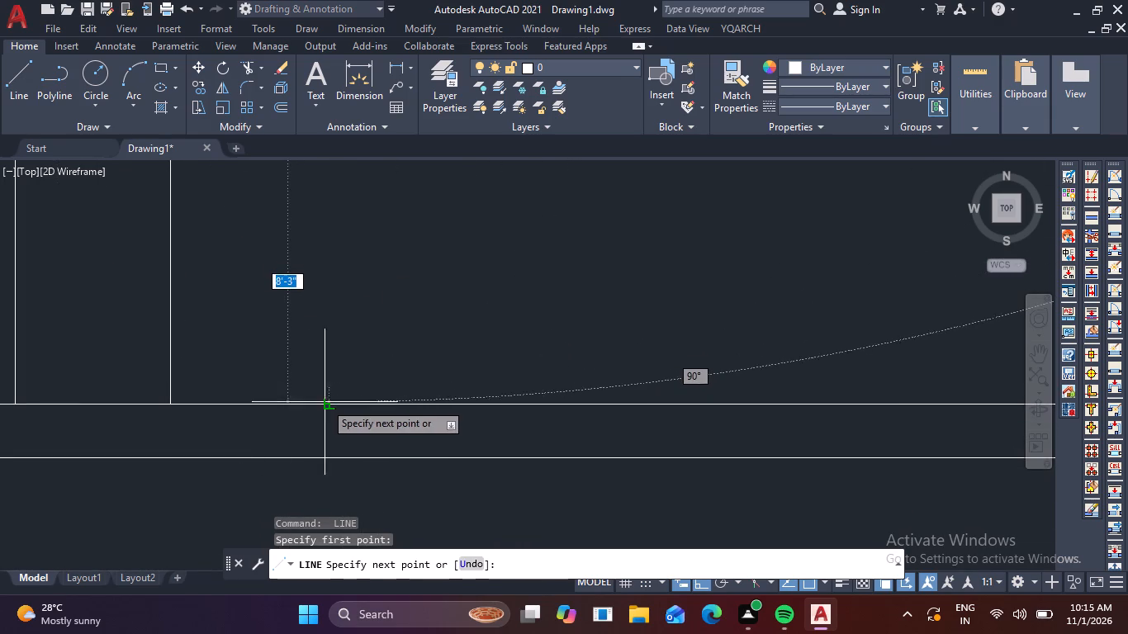
click(328, 402)
key(Escape)
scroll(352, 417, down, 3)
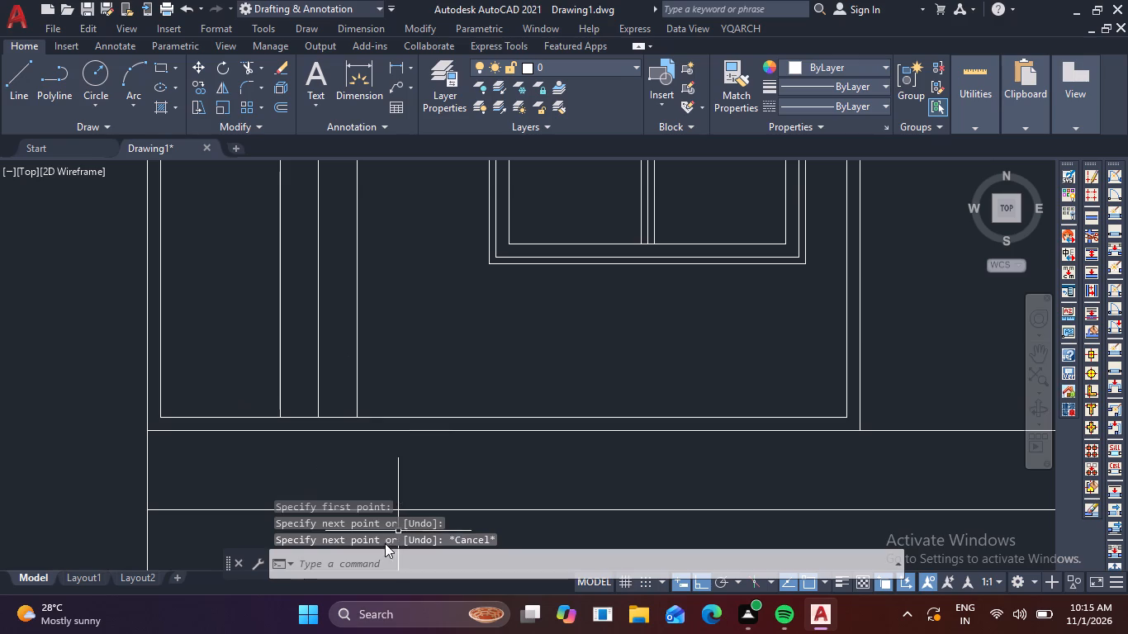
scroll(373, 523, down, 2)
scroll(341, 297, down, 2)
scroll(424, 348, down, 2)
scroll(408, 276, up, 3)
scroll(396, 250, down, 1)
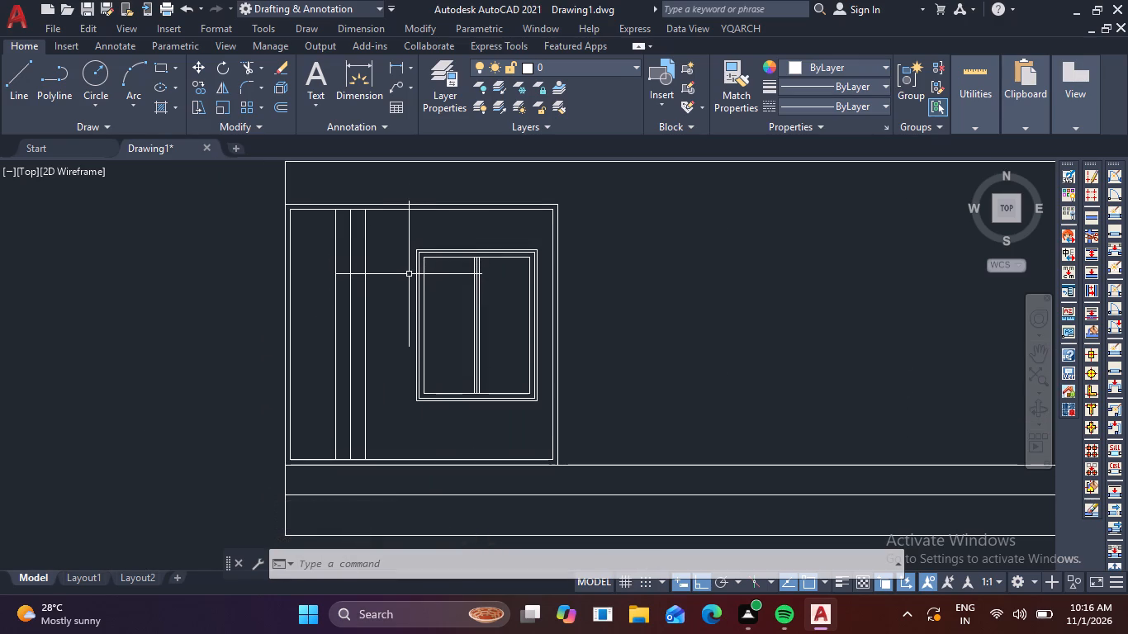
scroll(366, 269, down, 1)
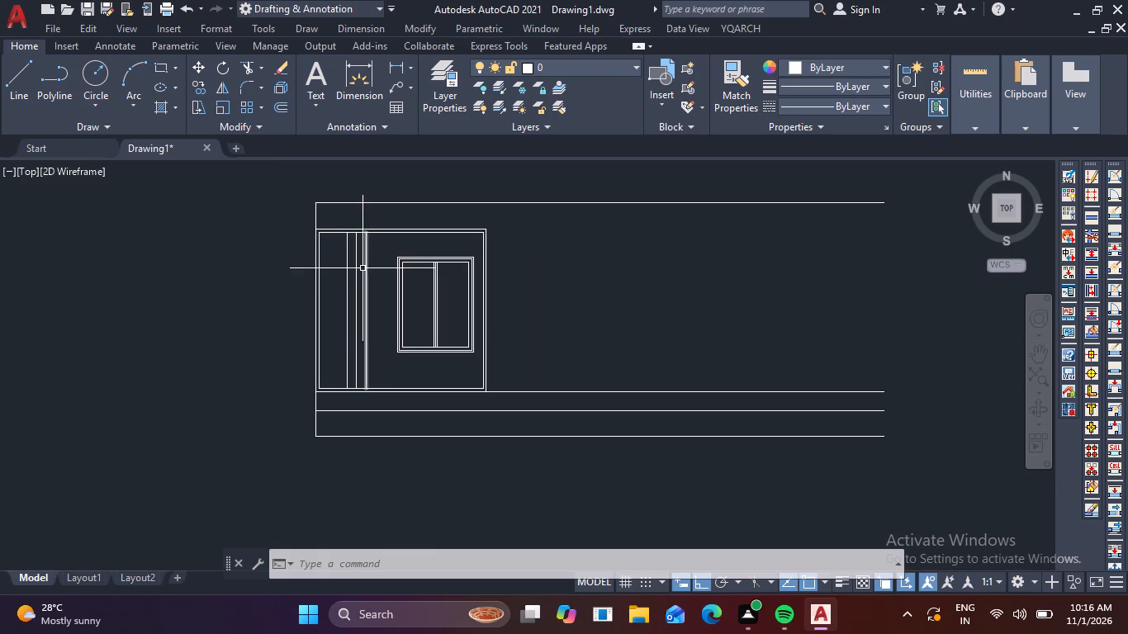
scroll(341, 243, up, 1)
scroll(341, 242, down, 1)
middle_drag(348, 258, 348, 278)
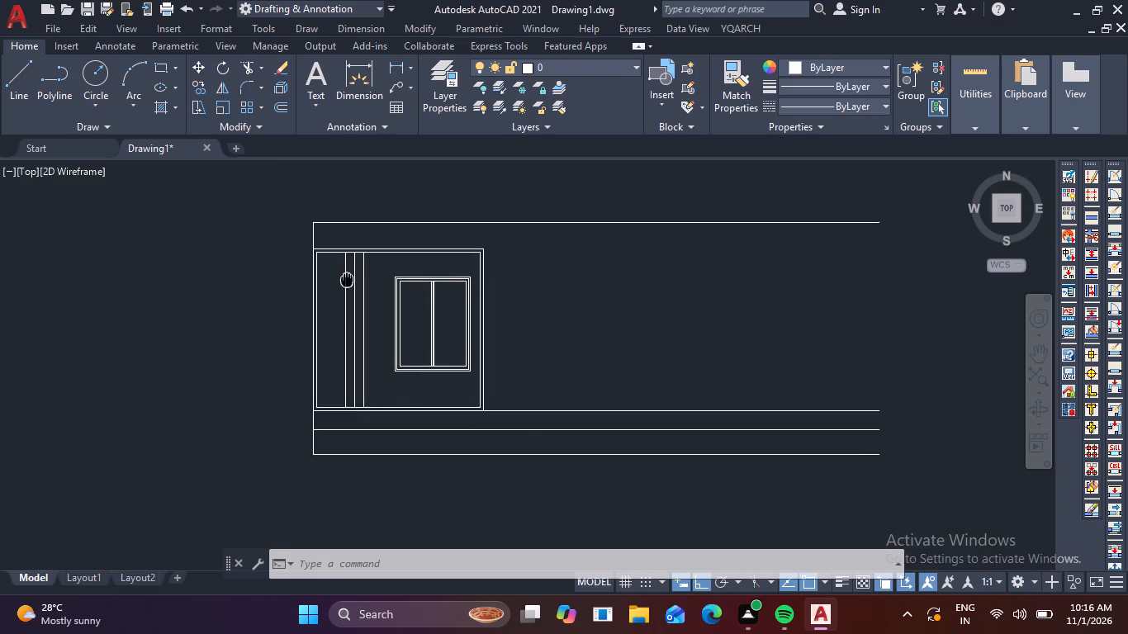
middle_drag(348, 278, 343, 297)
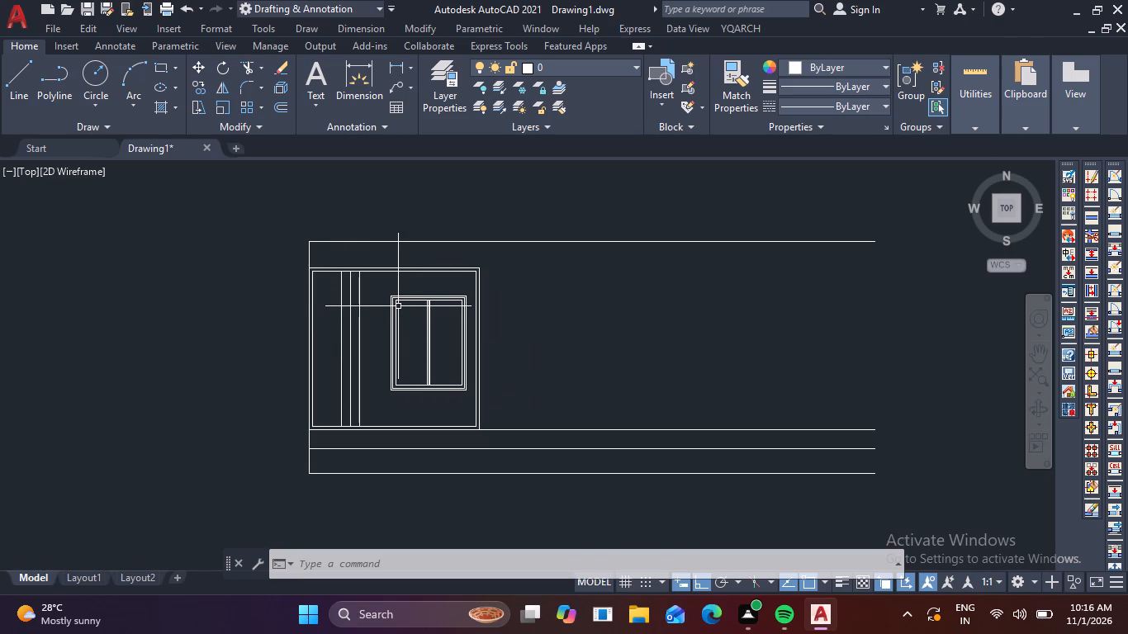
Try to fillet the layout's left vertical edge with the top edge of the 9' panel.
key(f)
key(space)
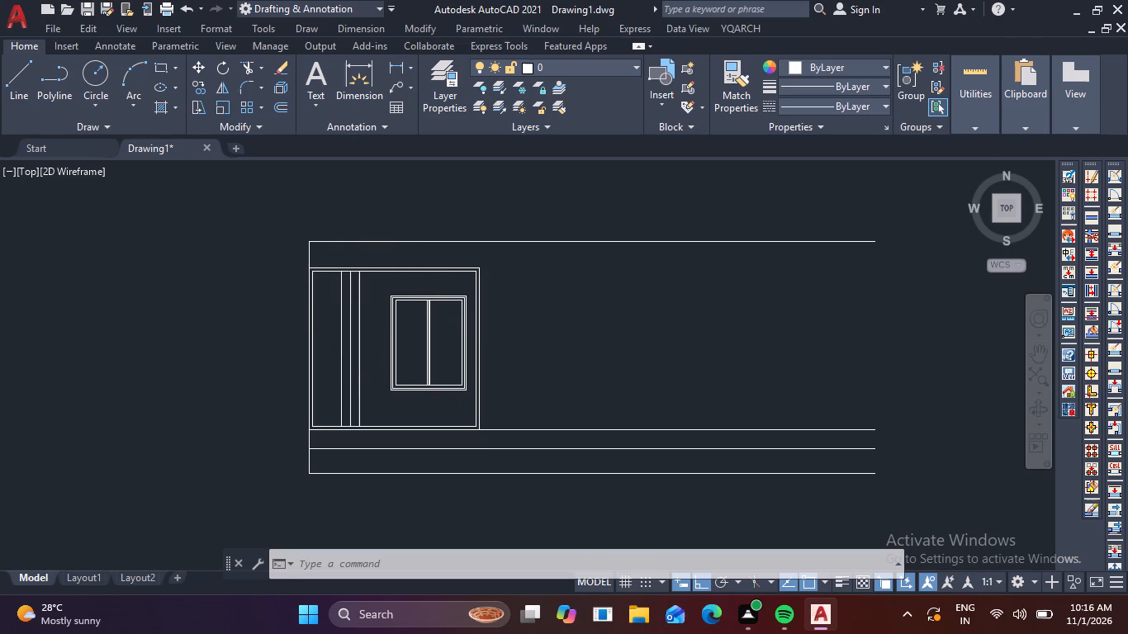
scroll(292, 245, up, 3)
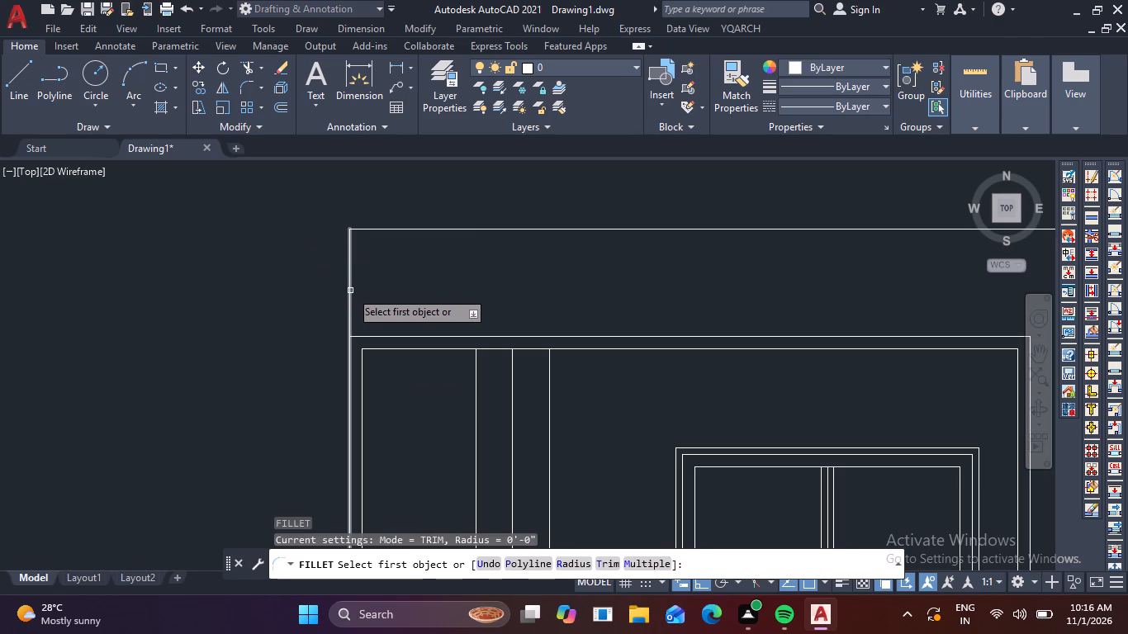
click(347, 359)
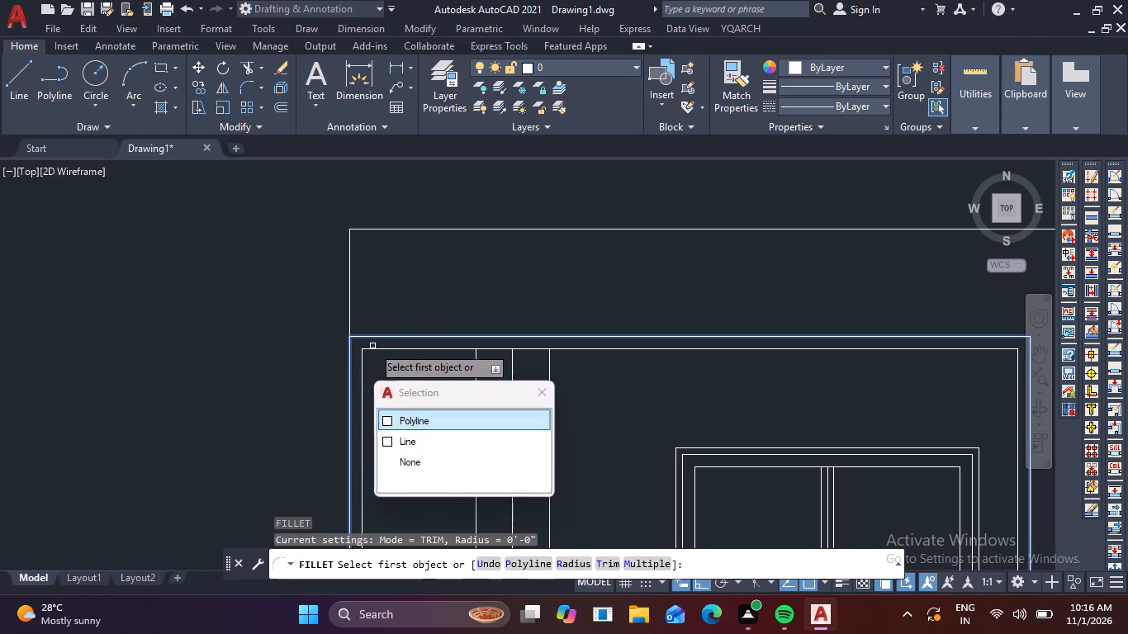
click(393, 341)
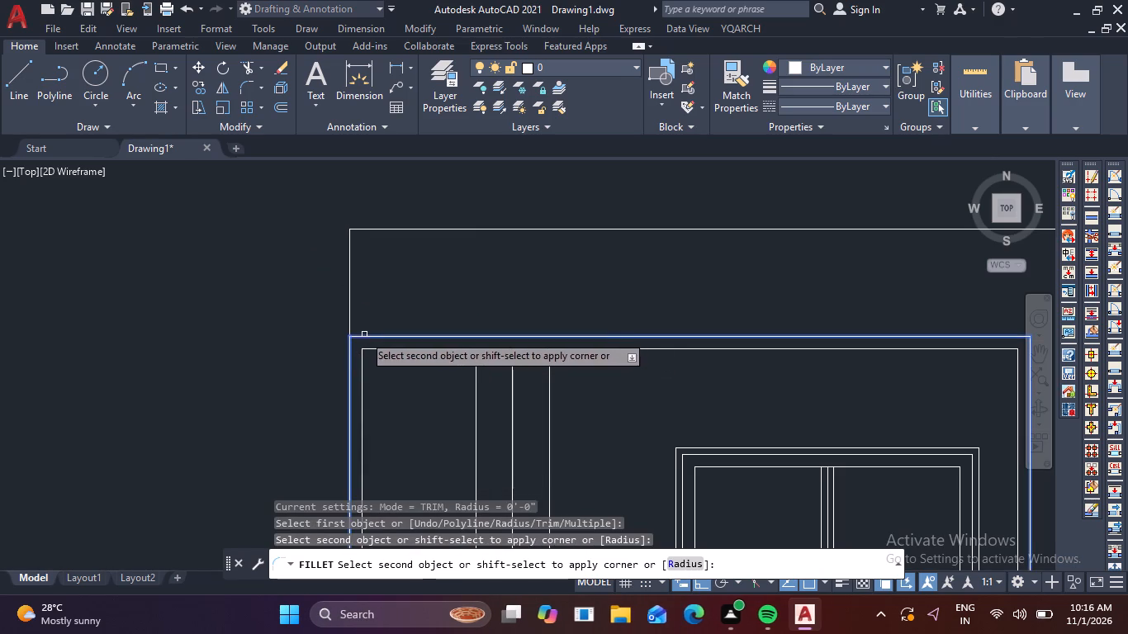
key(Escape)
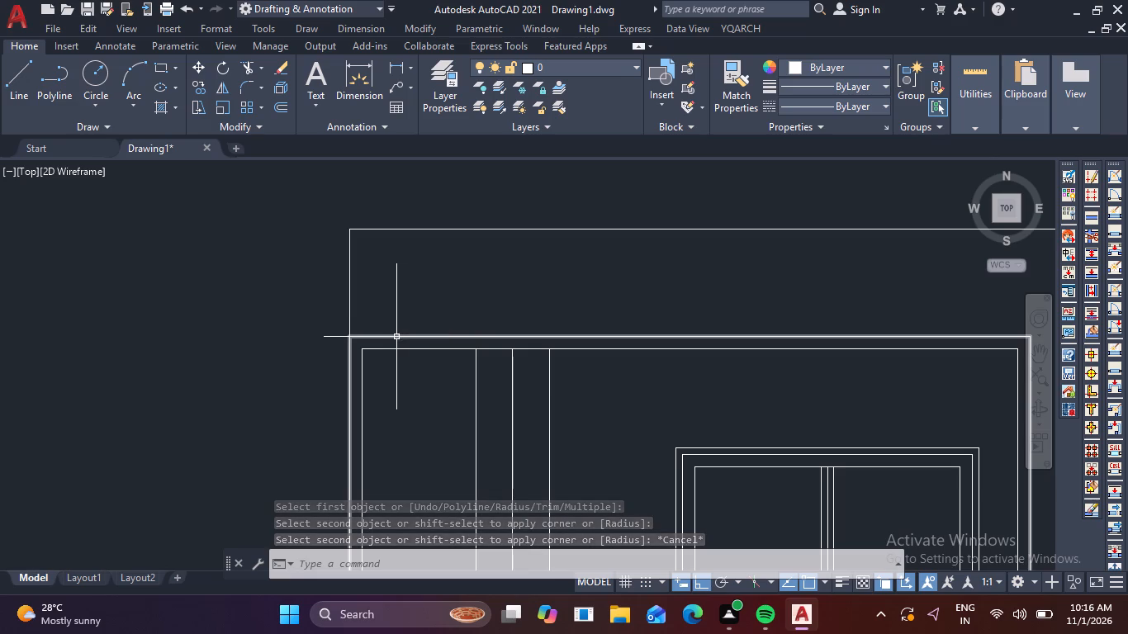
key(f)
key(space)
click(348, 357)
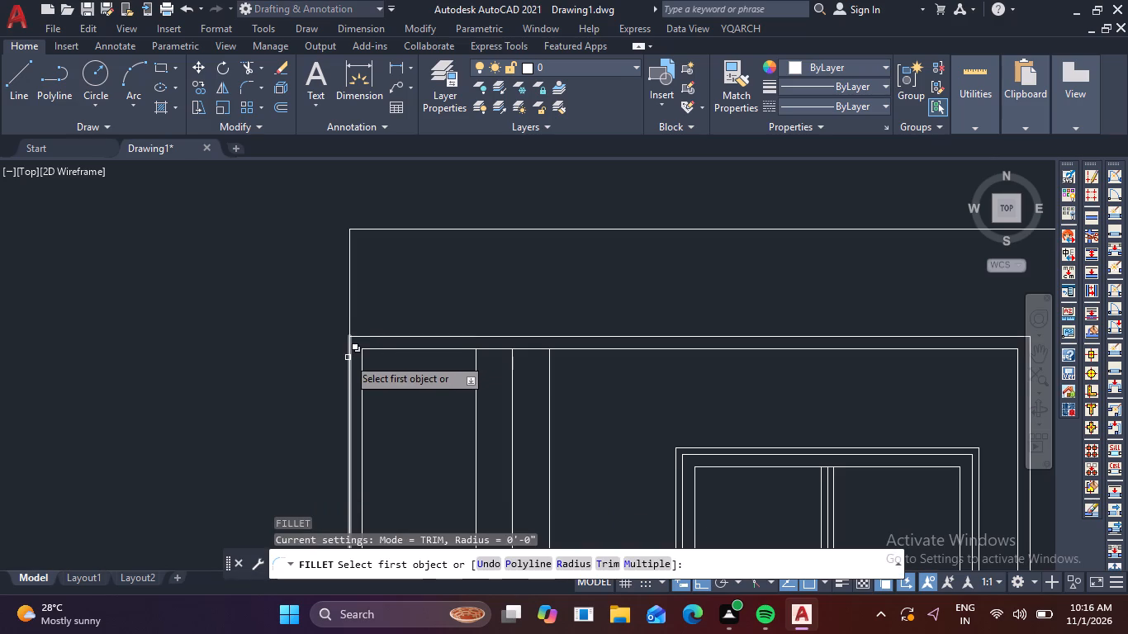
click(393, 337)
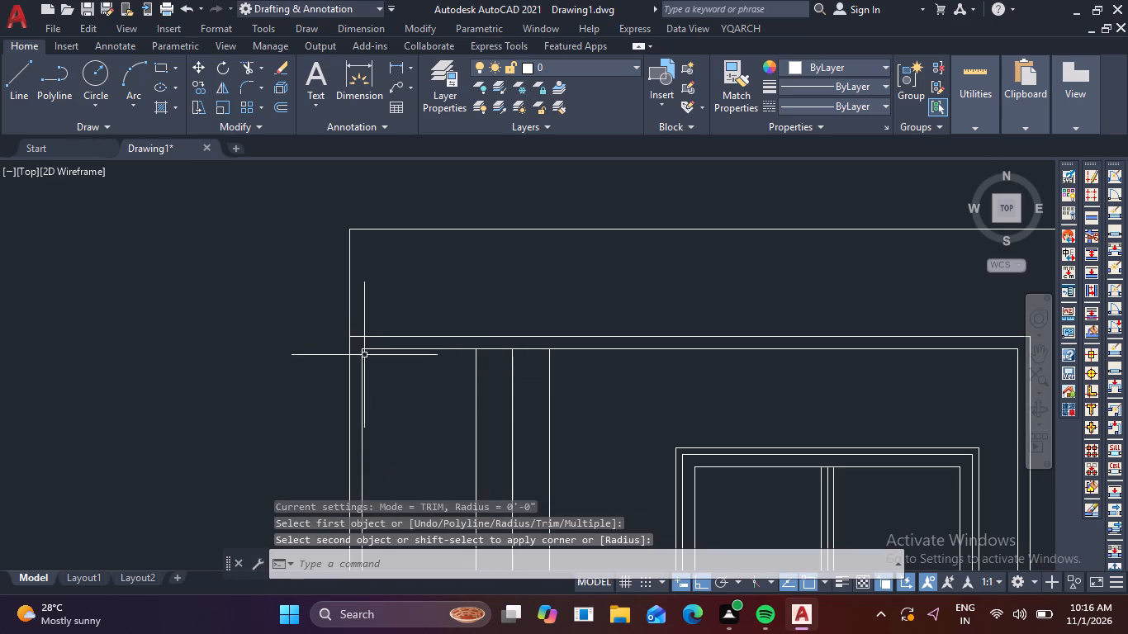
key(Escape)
Trim away the layout's left vertical edge where it extends above the 9' panel.
text(tr)
key(space)
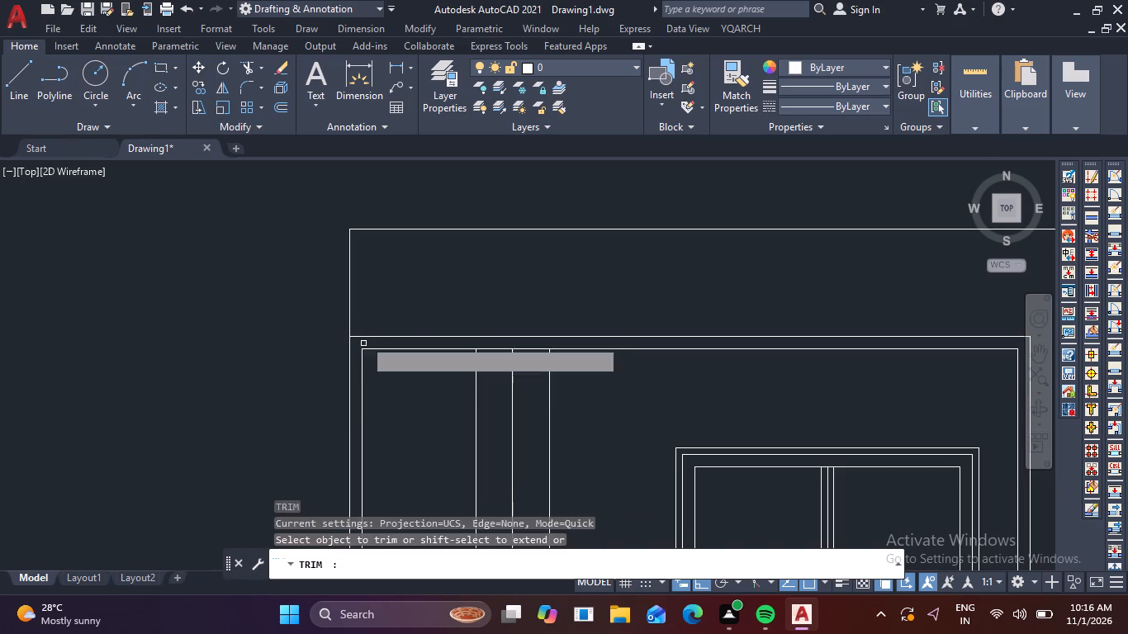
drag(375, 312, 313, 302)
key(Escape)
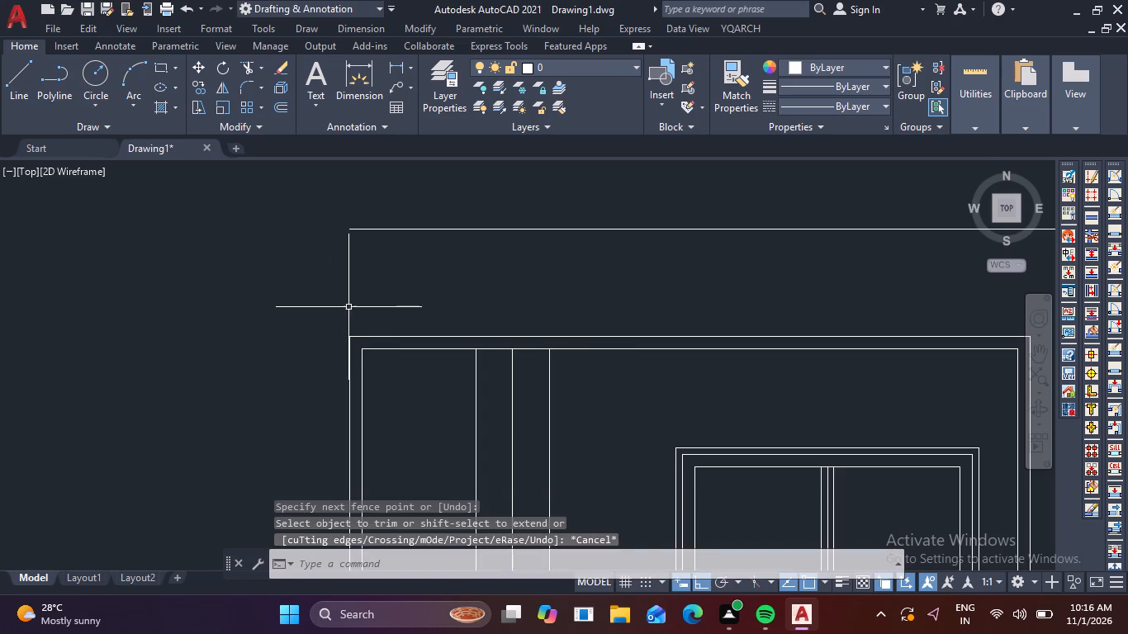
Draw a vertical line about 8'-3" long just inside the large inner rectangle's left edge, from its upper edge to its lower edge.
scroll(353, 307, down, 3)
middle_drag(385, 349, 365, 314)
scroll(360, 321, up, 2)
key(Escape)
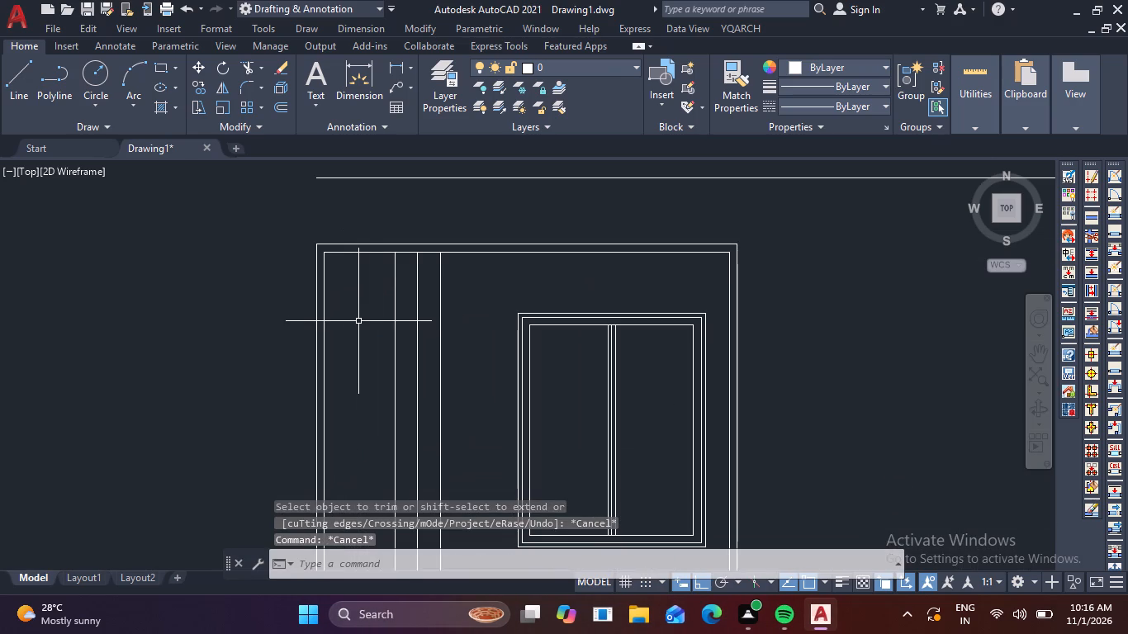
key(l)
key(space)
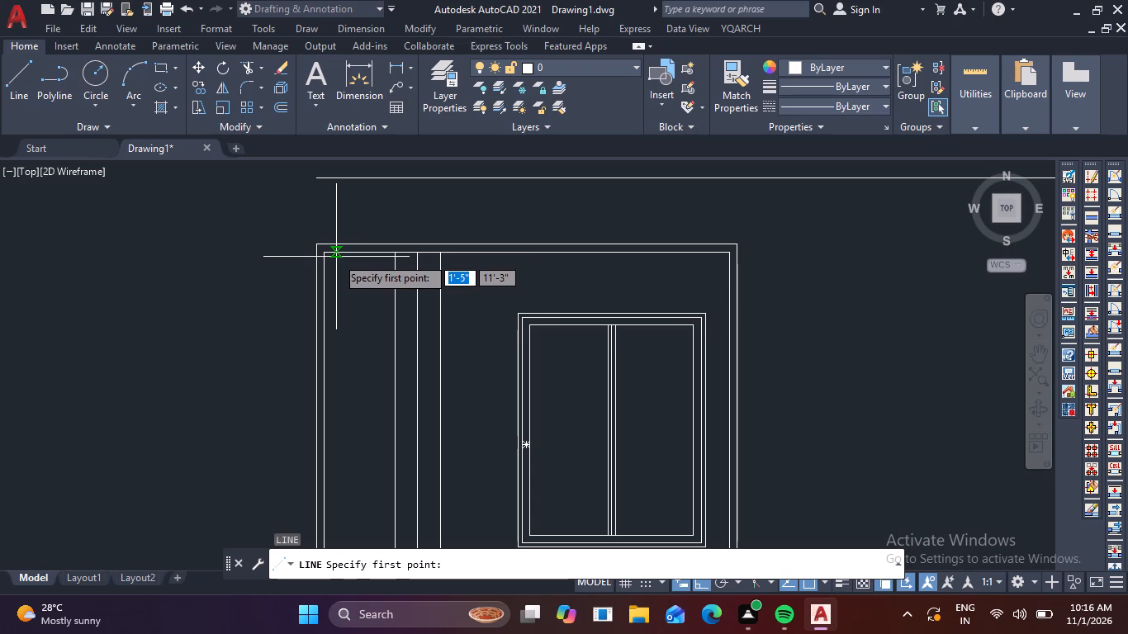
scroll(334, 256, up, 3)
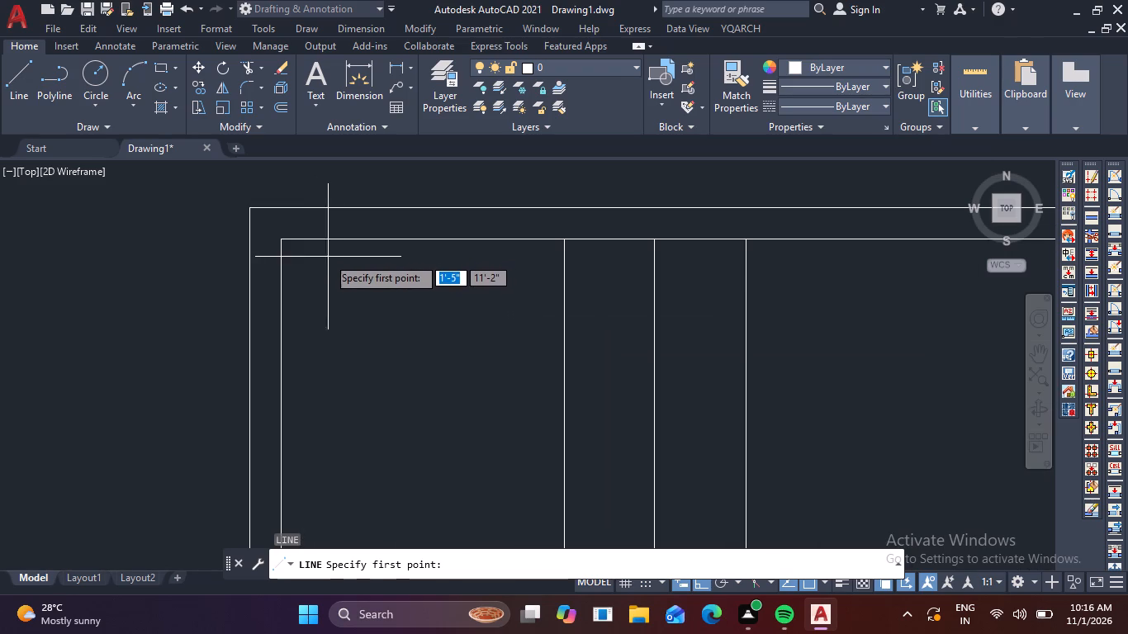
click(309, 244)
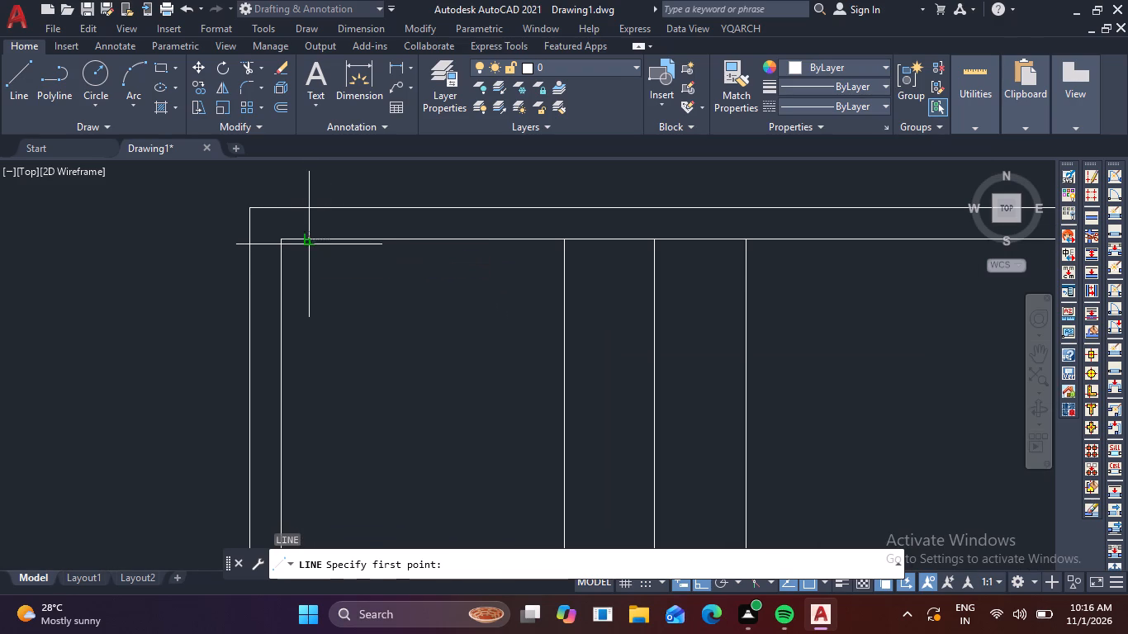
scroll(325, 324, down, 4)
middle_drag(327, 352, 362, 239)
scroll(386, 233, down, 2)
scroll(380, 322, up, 2)
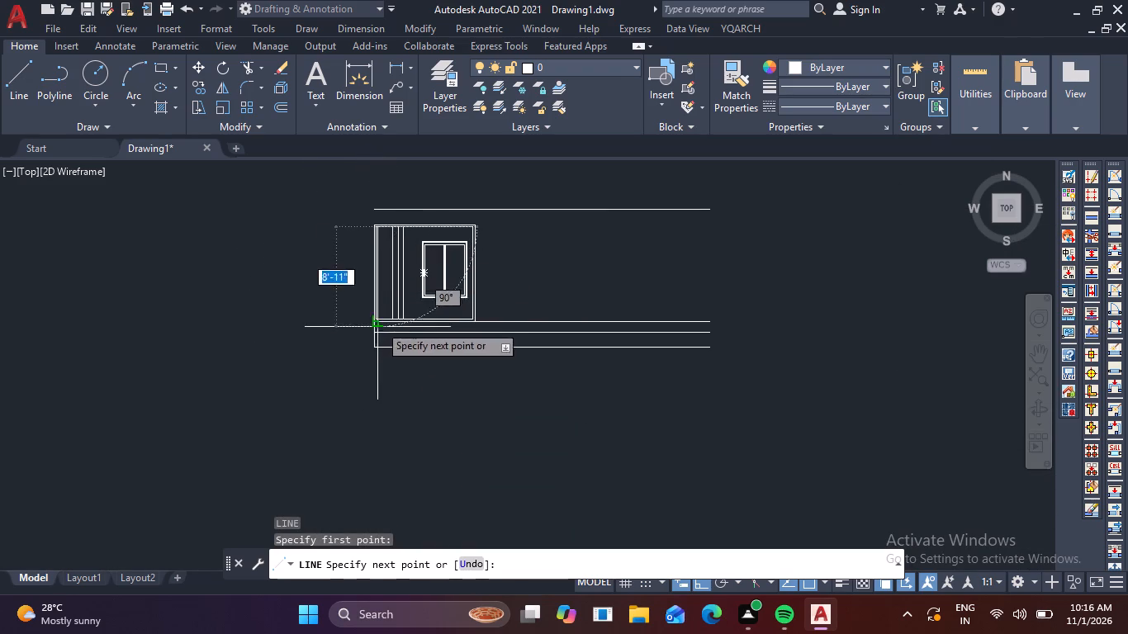
scroll(381, 321, up, 4)
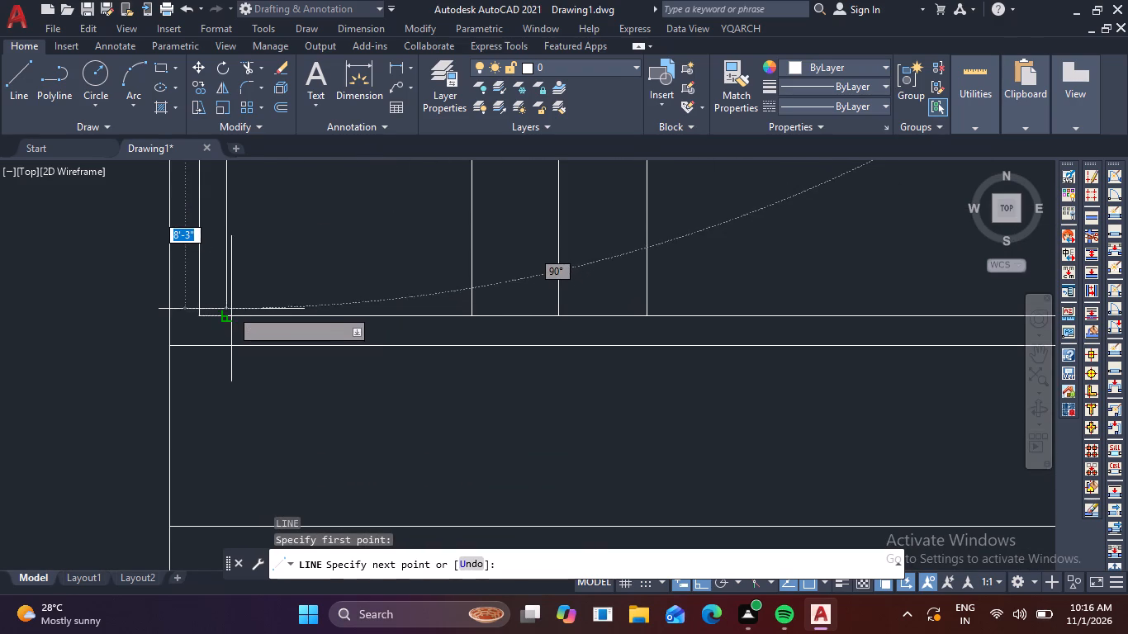
click(228, 315)
key(Escape)
Draw a vertical line about 1'-5" long from the panel's top edge to the layout's top line, aligned with the new inner line.
scroll(259, 324, down, 5)
middle_drag(286, 296, 268, 435)
scroll(241, 326, up, 5)
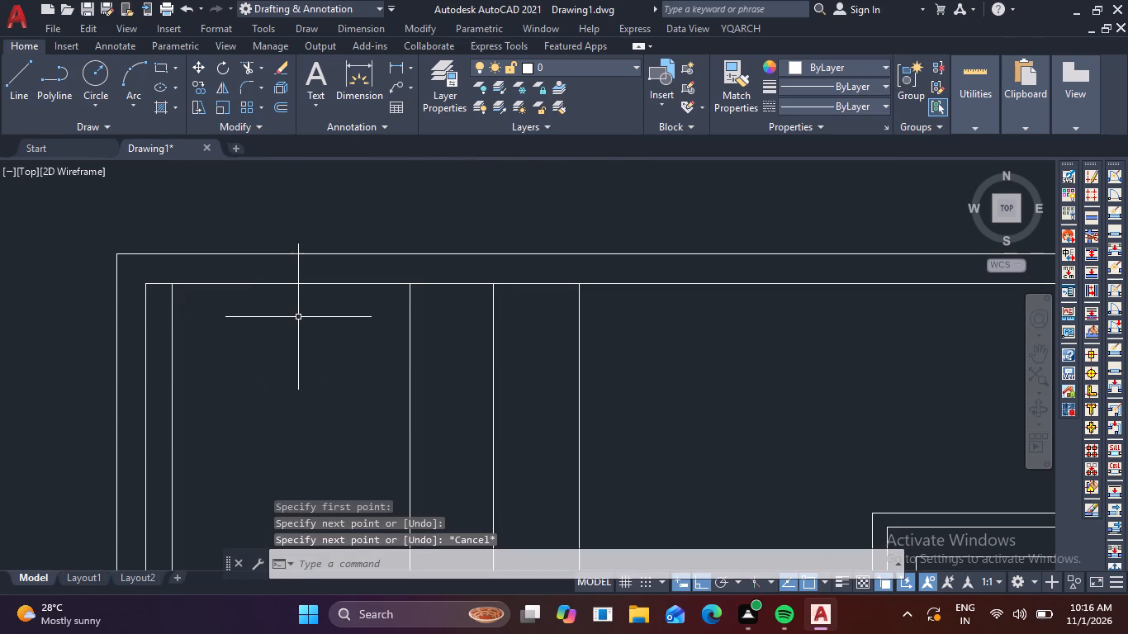
text(l)
key(space)
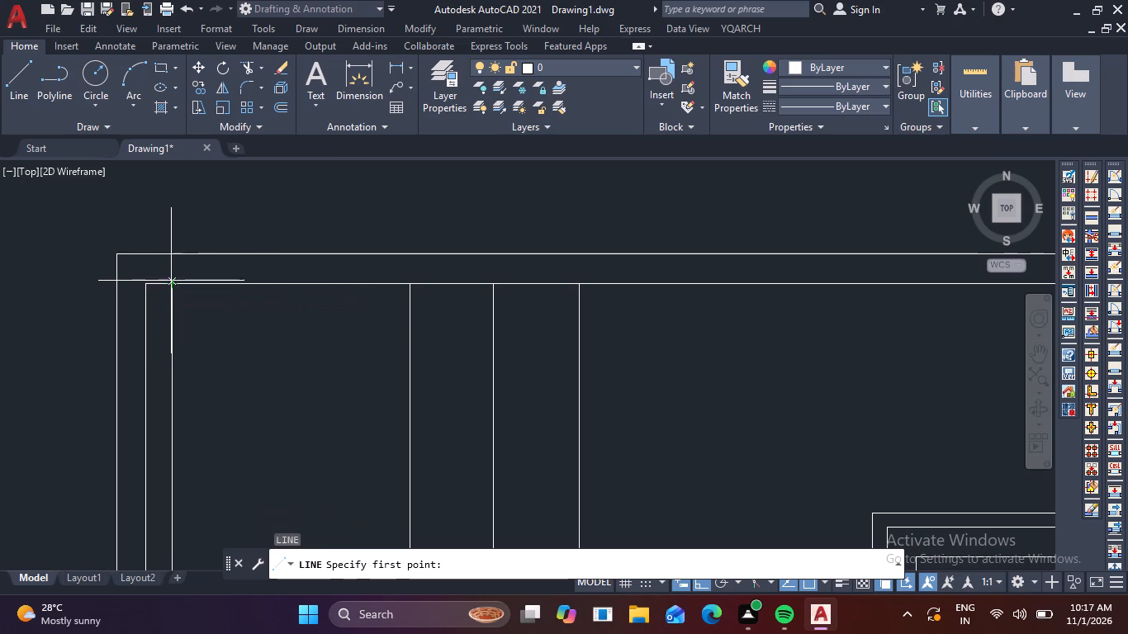
click(173, 258)
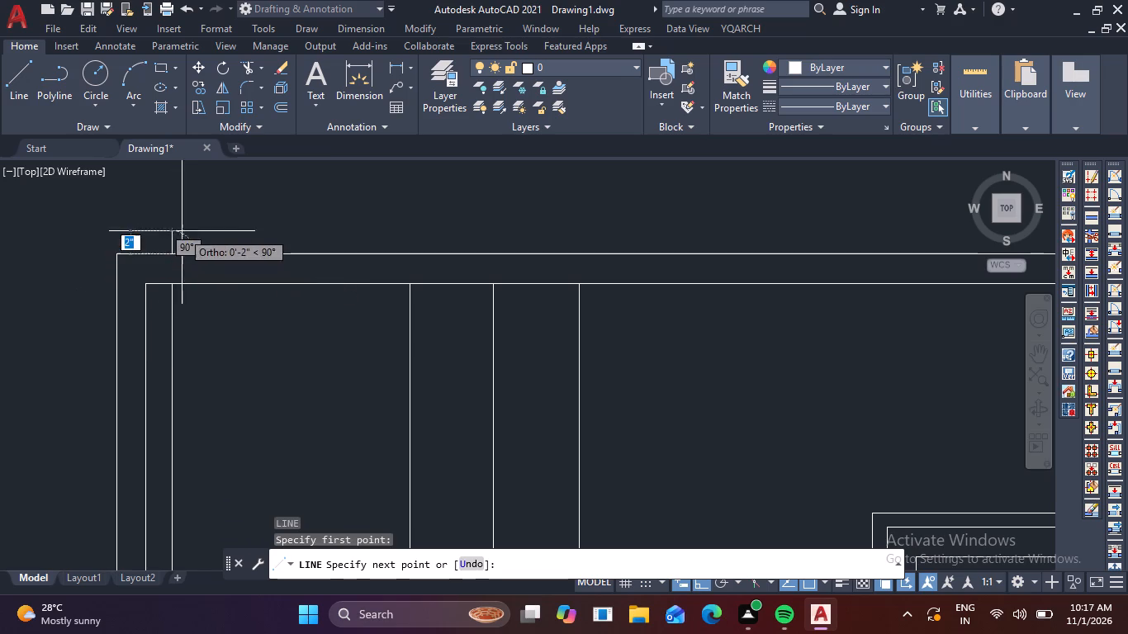
middle_drag(187, 212, 182, 361)
scroll(191, 329, down, 2)
middle_drag(195, 324, 210, 390)
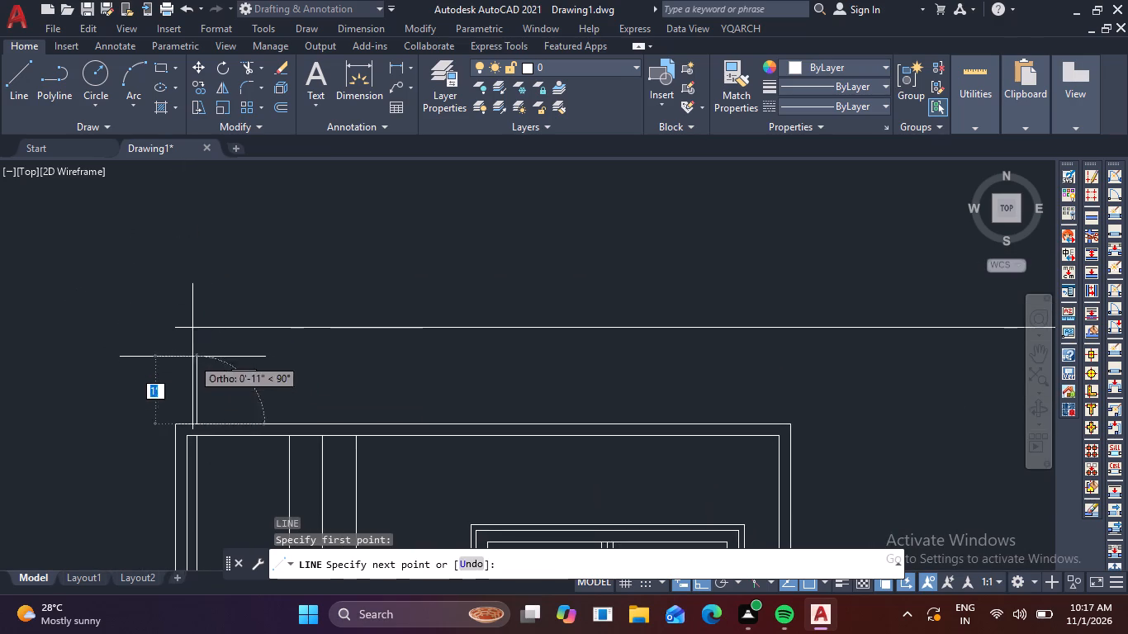
scroll(193, 354, up, 4)
middle_drag(188, 276, 207, 381)
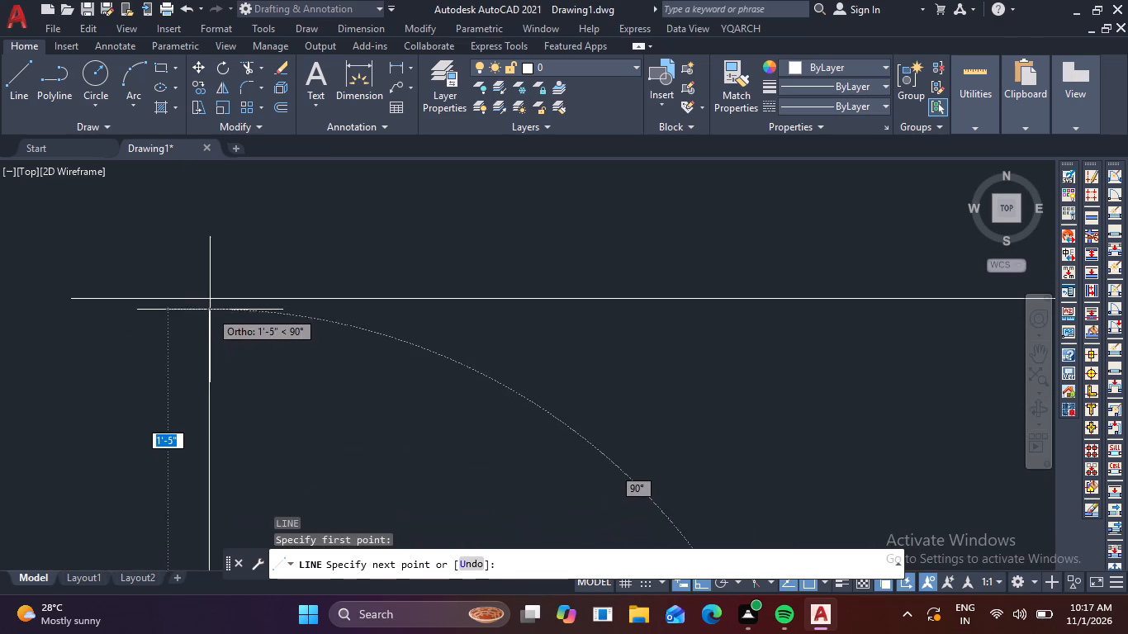
click(212, 297)
key(Escape)
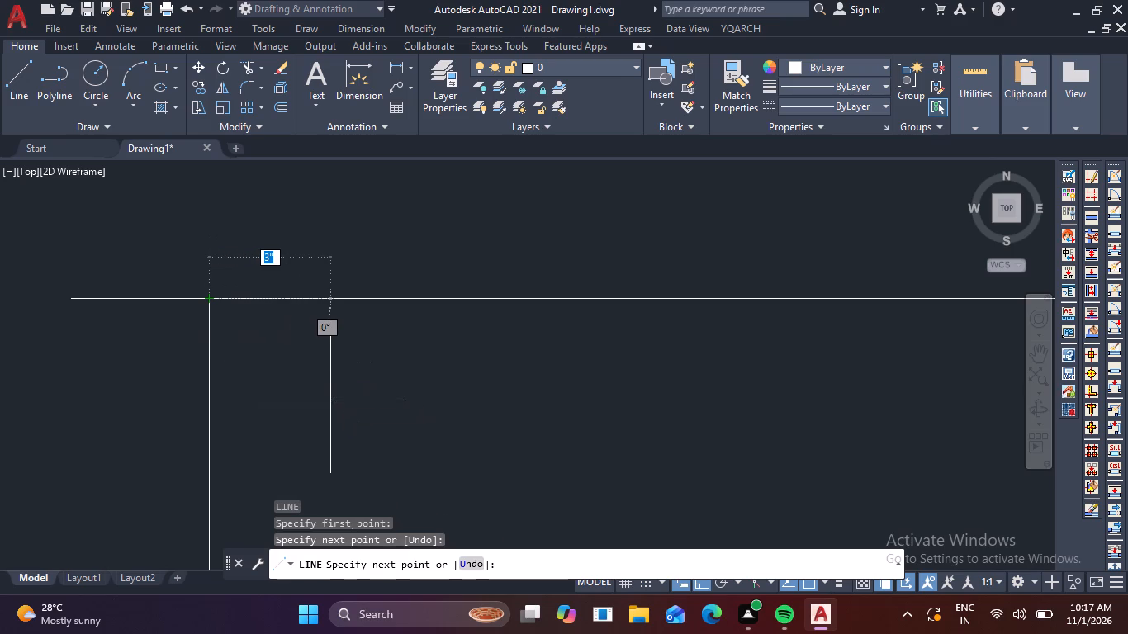
Trim the left overhang of the layout's top line back to the new short vertical line.
key(t)
key(r)
key(space)
drag(235, 267, 187, 310)
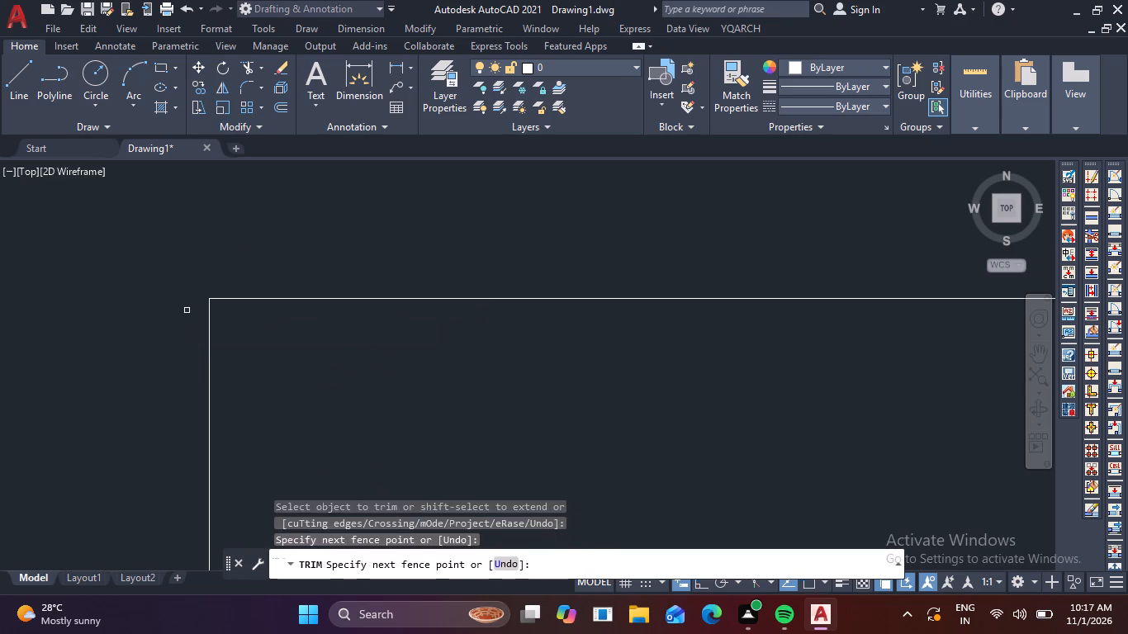
key(Escape)
Examine the panel's trimmed upper-left corner and the rest of the layout beyond the panel.
scroll(316, 343, down, 5)
scroll(388, 397, down, 3)
middle_drag(457, 432, 402, 336)
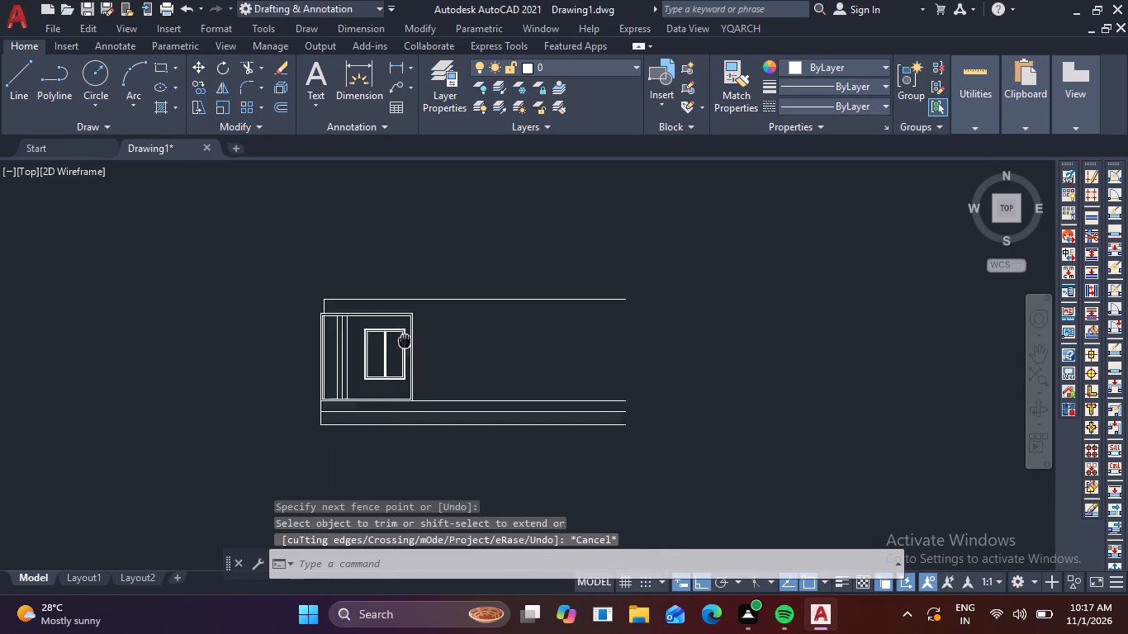
middle_drag(402, 336, 398, 329)
scroll(358, 349, up, 4)
middle_drag(367, 372, 436, 537)
scroll(410, 480, down, 1)
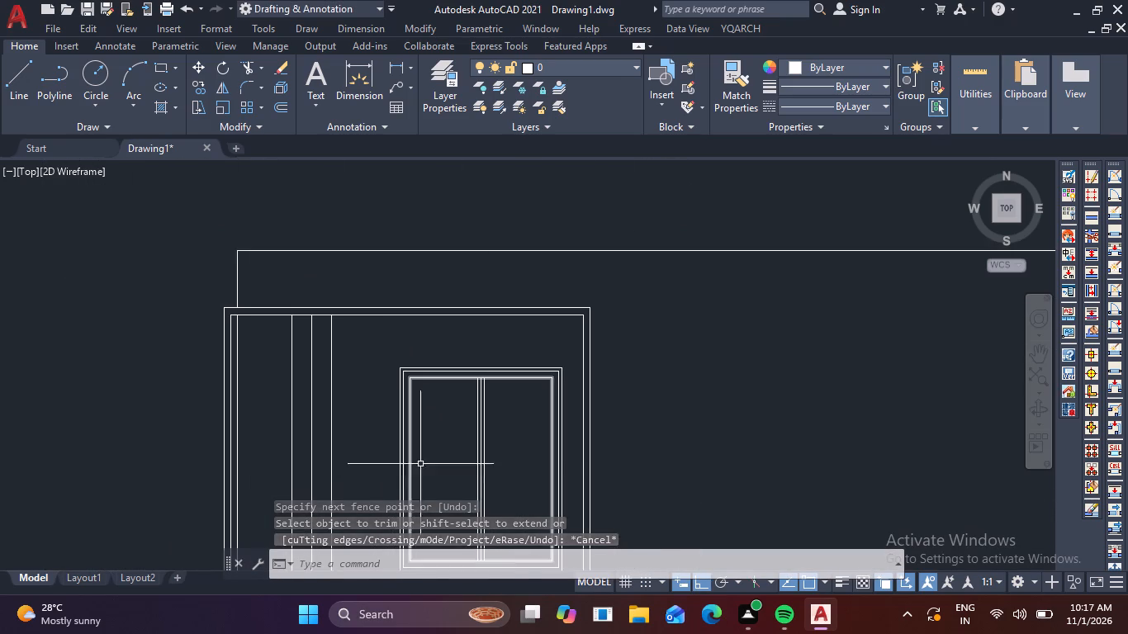
scroll(423, 467, down, 1)
middle_drag(425, 471, 412, 377)
middle_drag(477, 395, 464, 337)
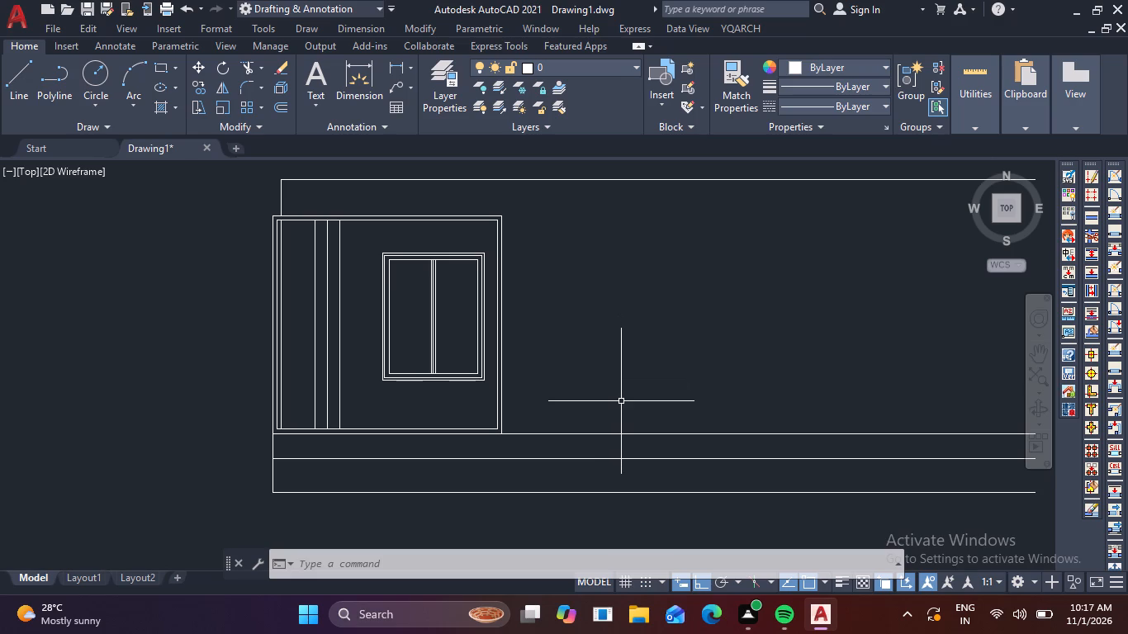
scroll(617, 404, down, 1)
middle_drag(614, 404, 520, 414)
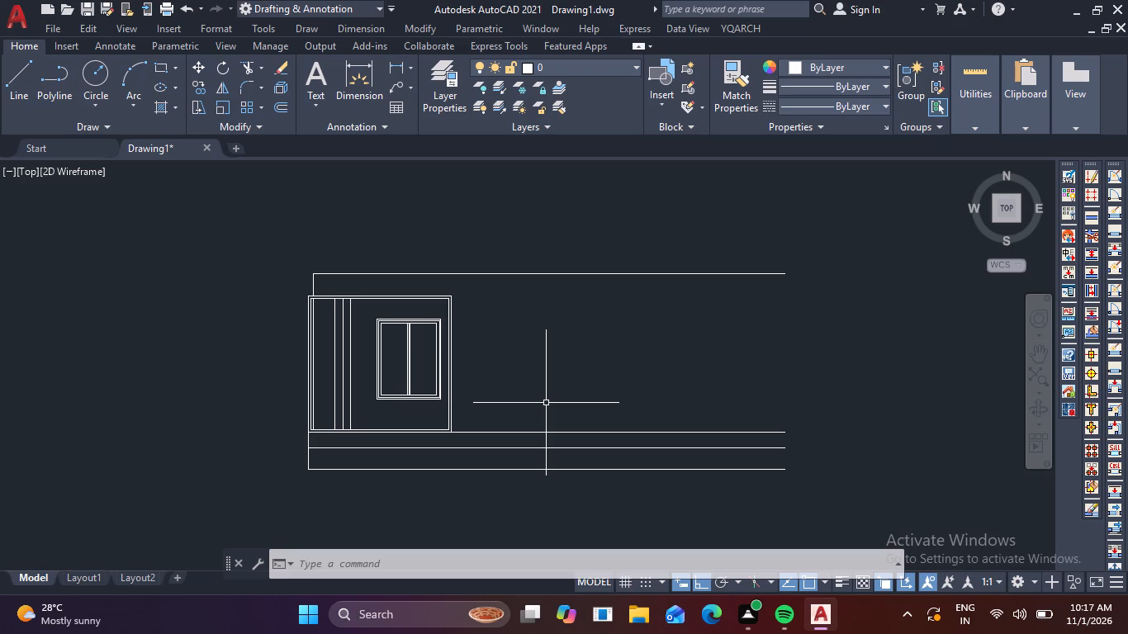
Start drawing a new line.
key(l)
key(space)
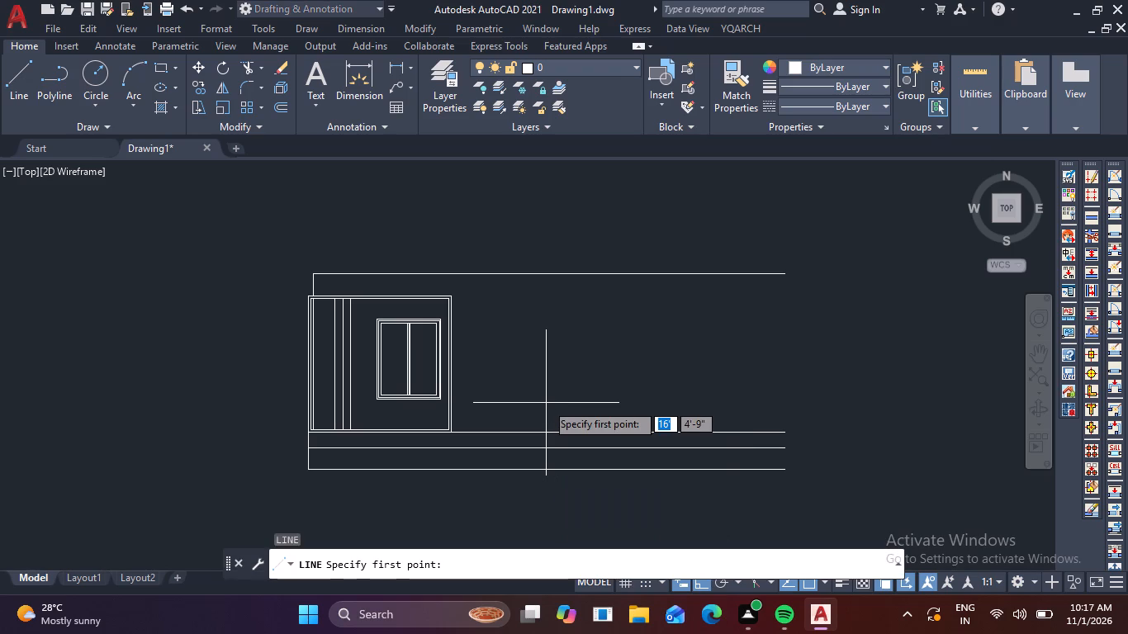
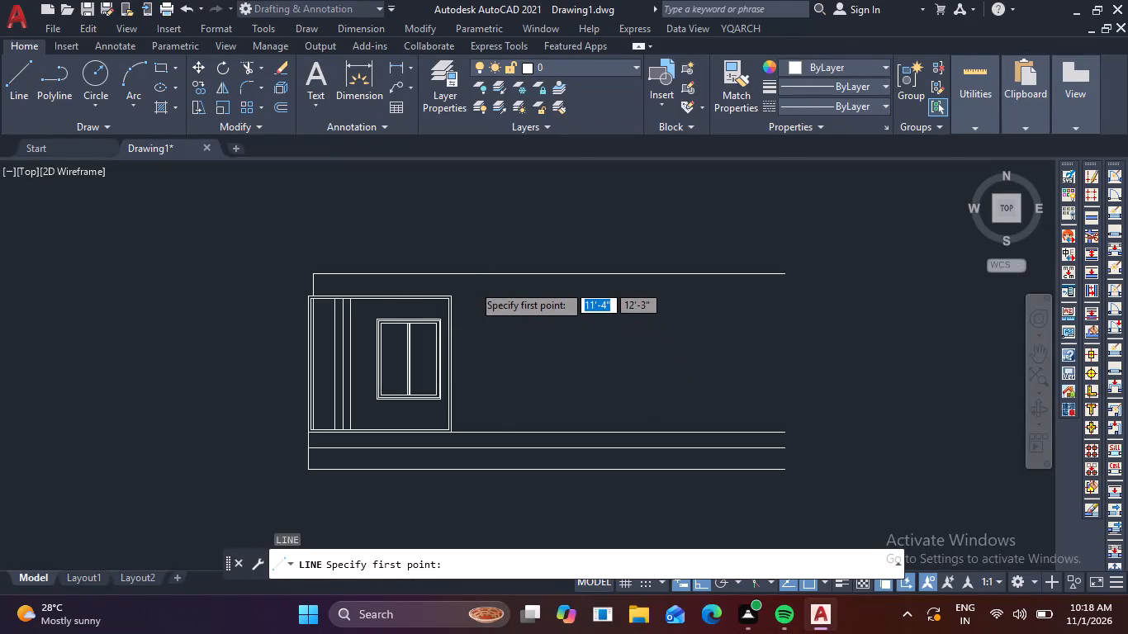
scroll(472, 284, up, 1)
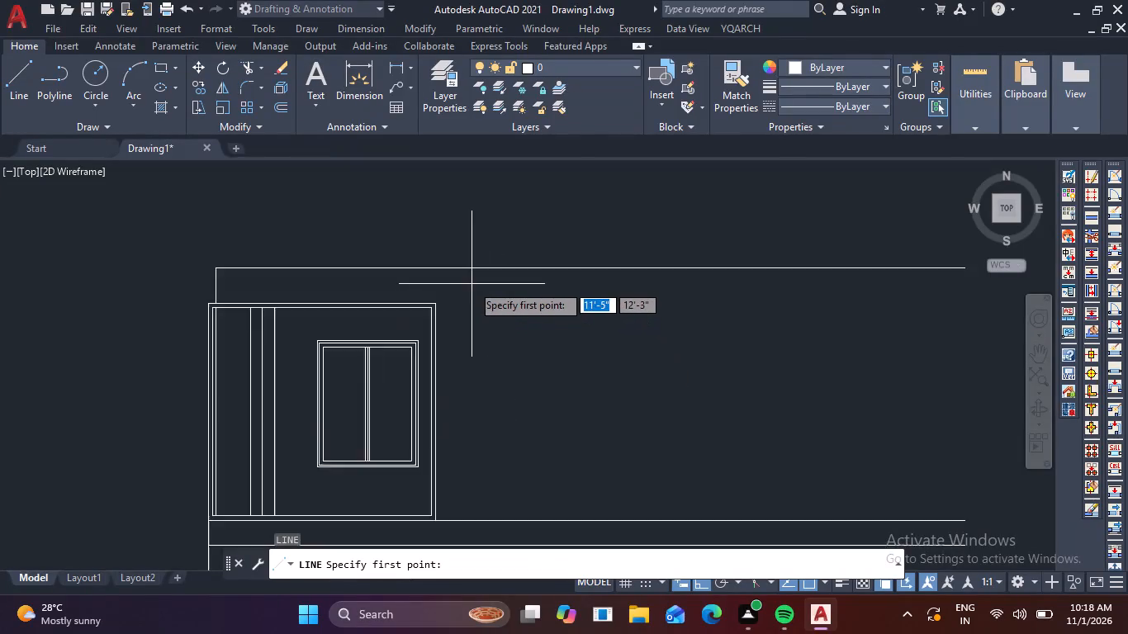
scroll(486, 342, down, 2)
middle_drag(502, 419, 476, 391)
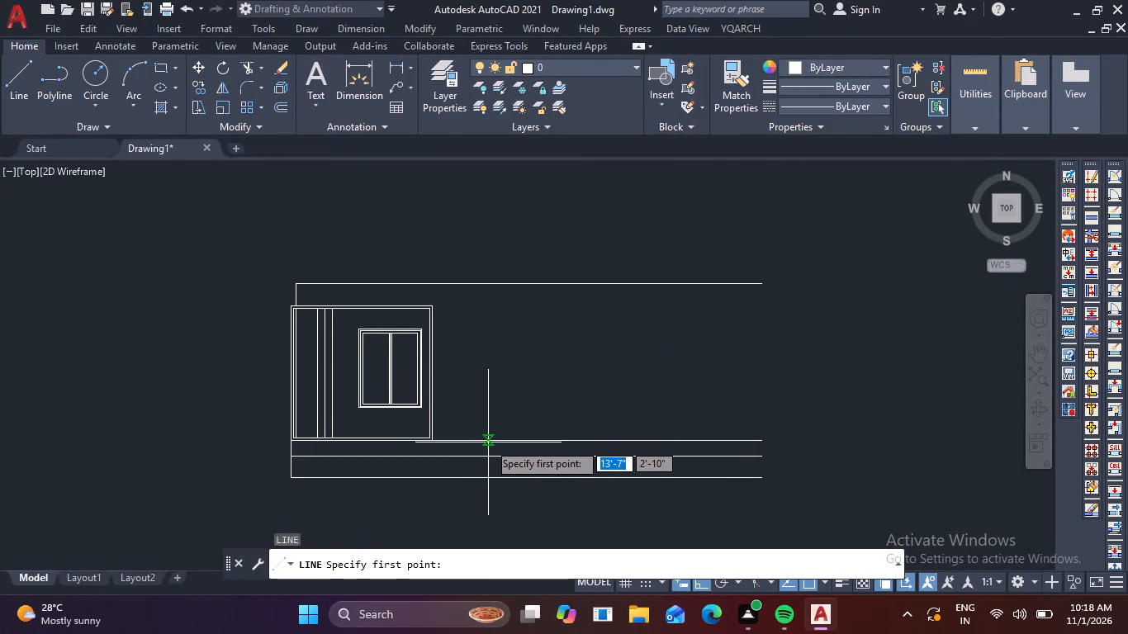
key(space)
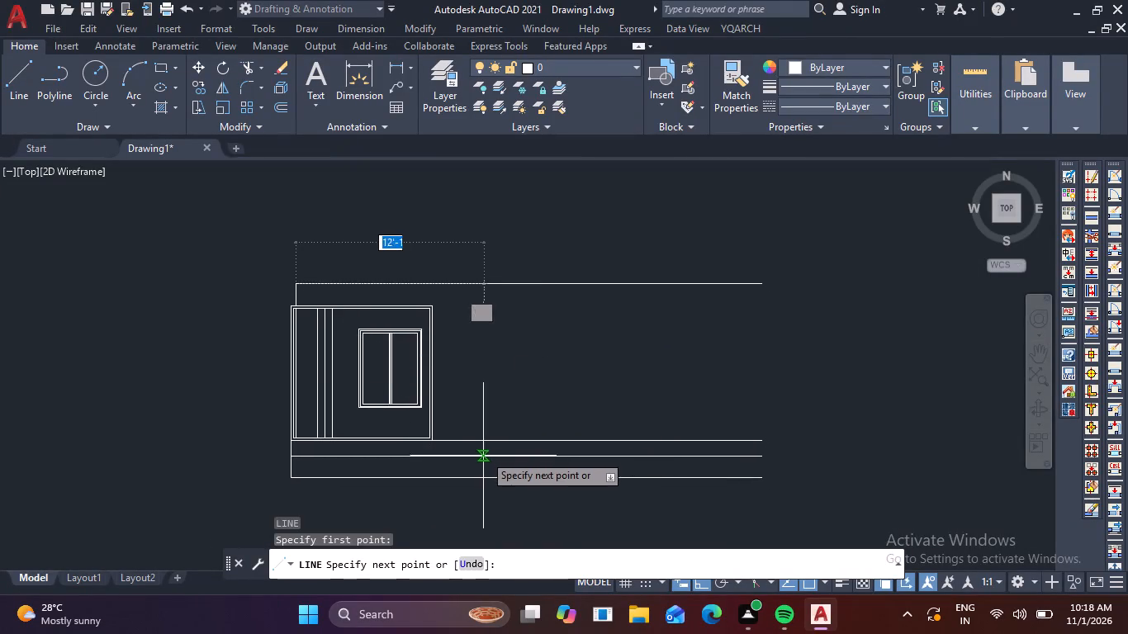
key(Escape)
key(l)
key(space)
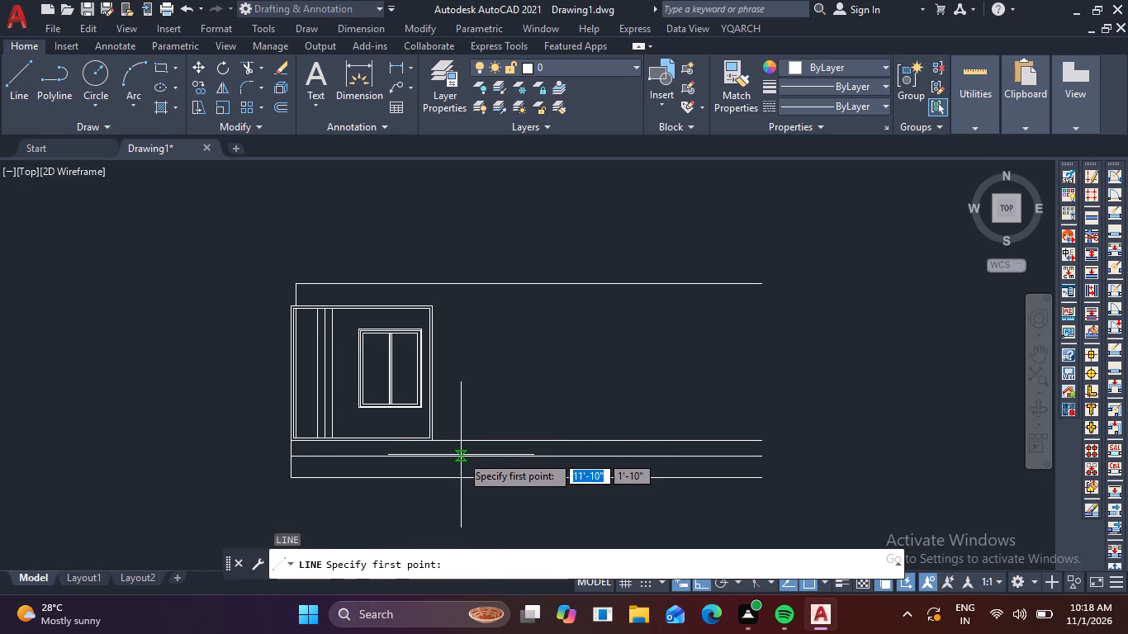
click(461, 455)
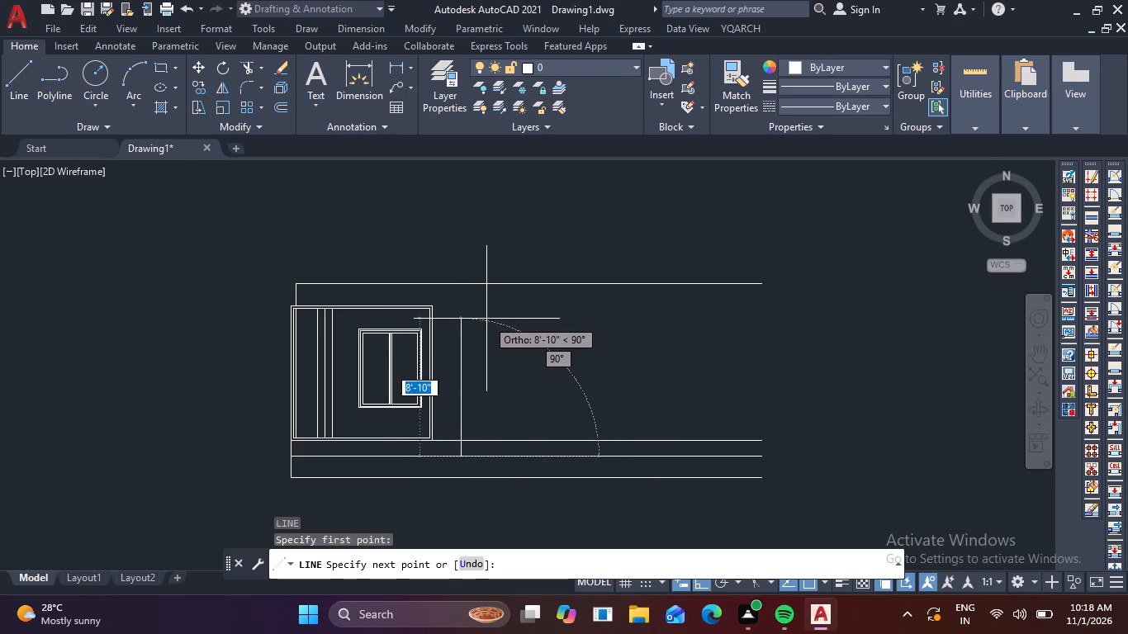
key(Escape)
Delete the layout's long horizontal line that runs along the panel's bottom edge.
scroll(539, 448, up, 2)
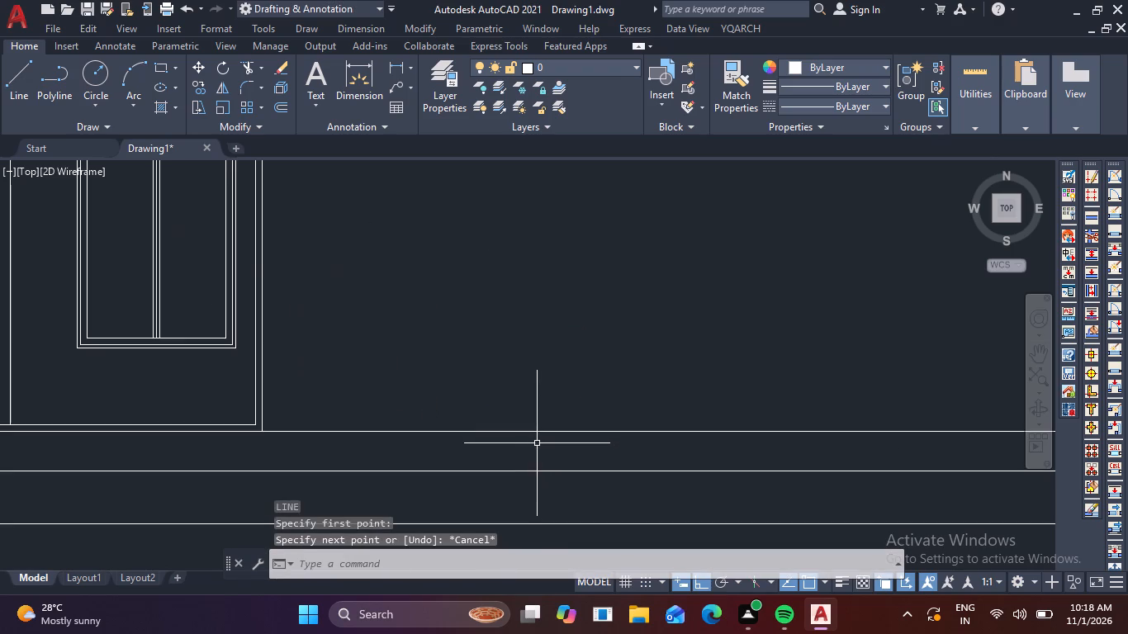
scroll(533, 439, down, 1)
middle_drag(531, 442, 541, 452)
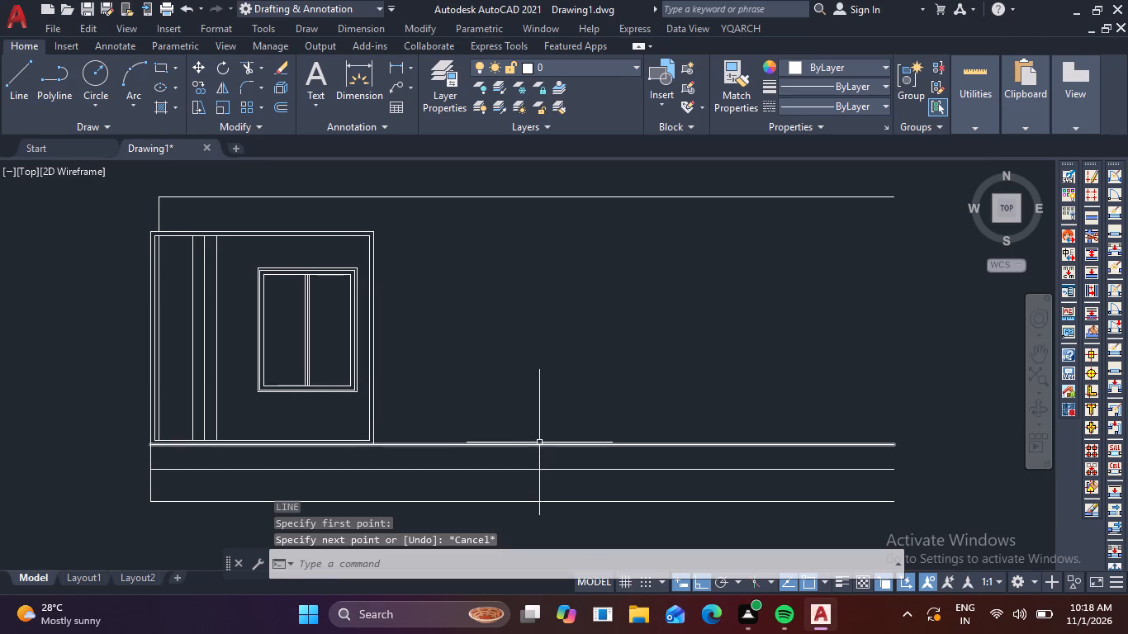
click(541, 444)
key(Delete)
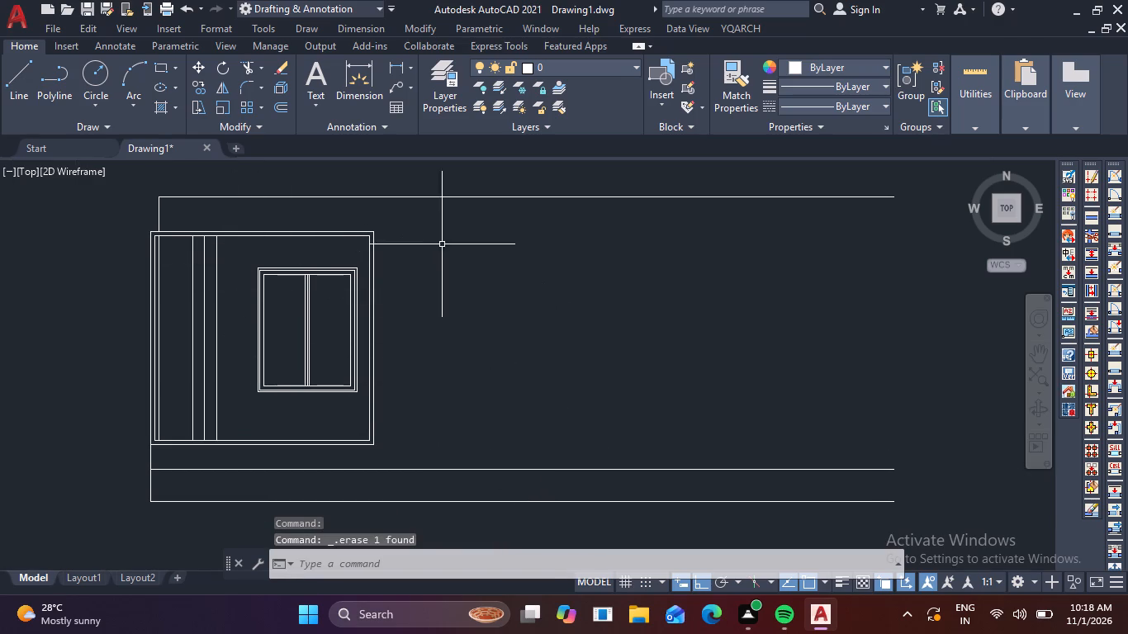
Move the whole left-end panel, including its framed opening and all its vertical lines, straight down about 8".
click(453, 210)
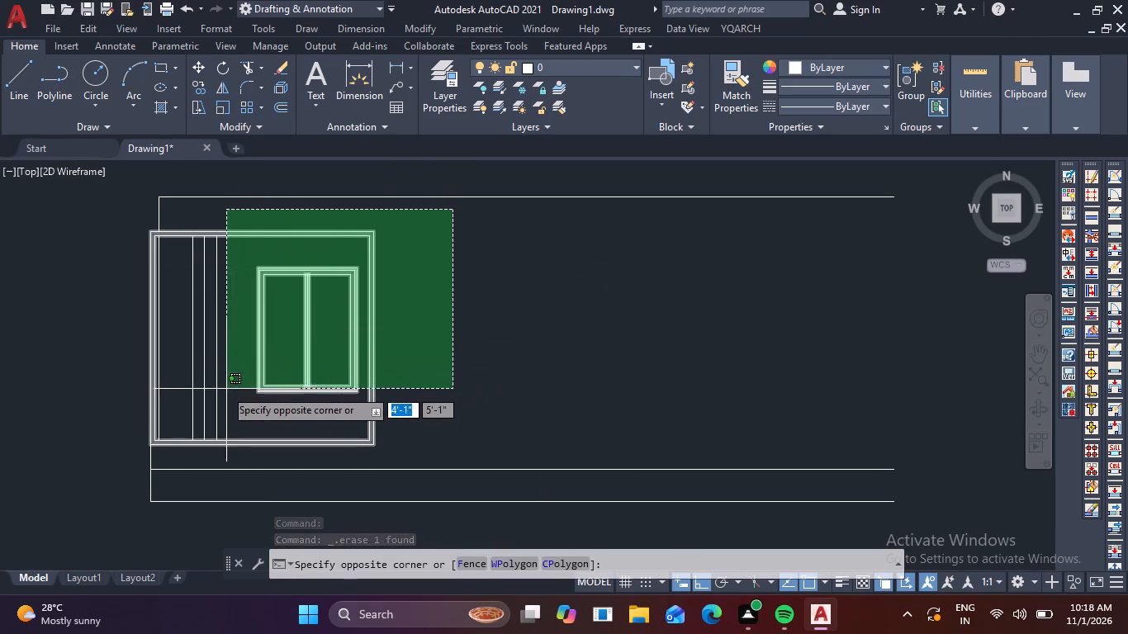
click(182, 390)
scroll(168, 358, up, 4)
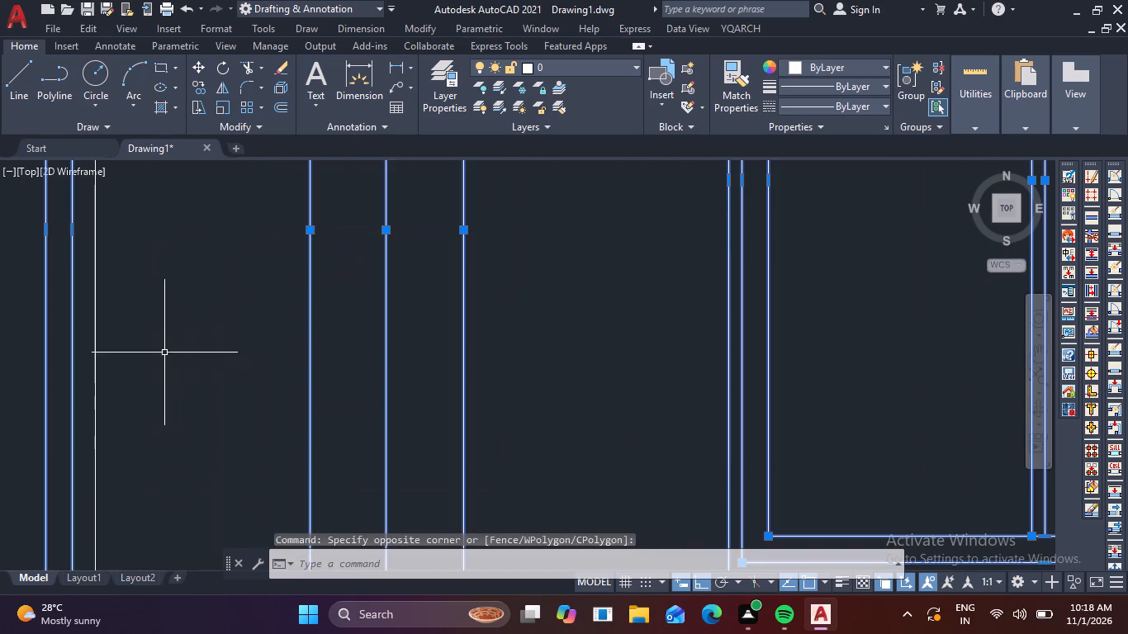
click(97, 320)
click(84, 314)
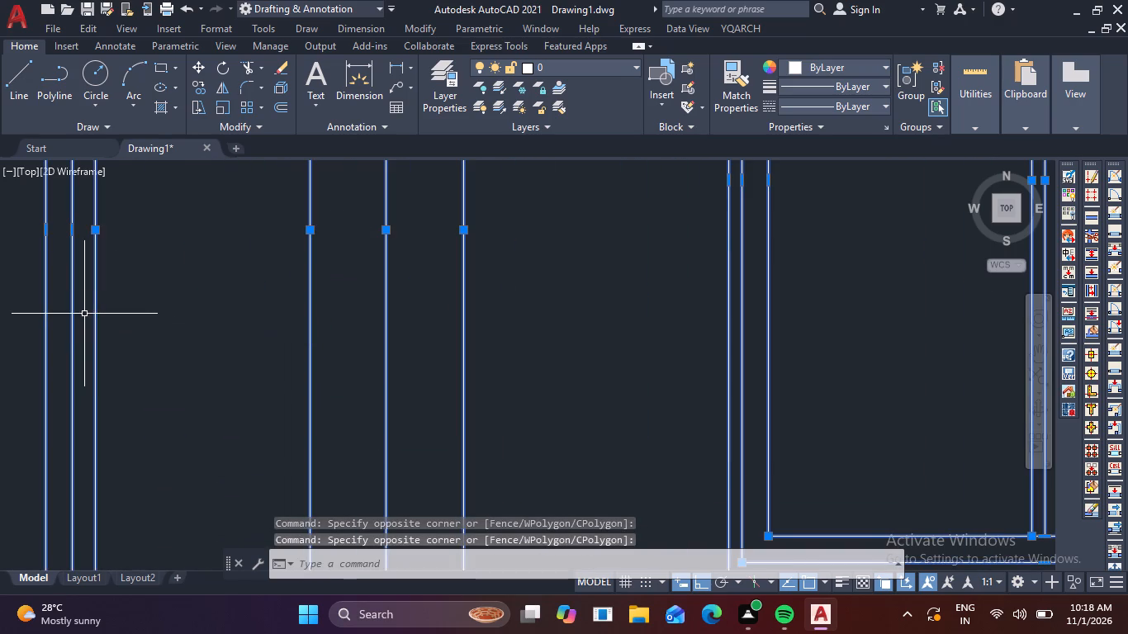
scroll(101, 325, down, 6)
middle_drag(204, 362, 216, 329)
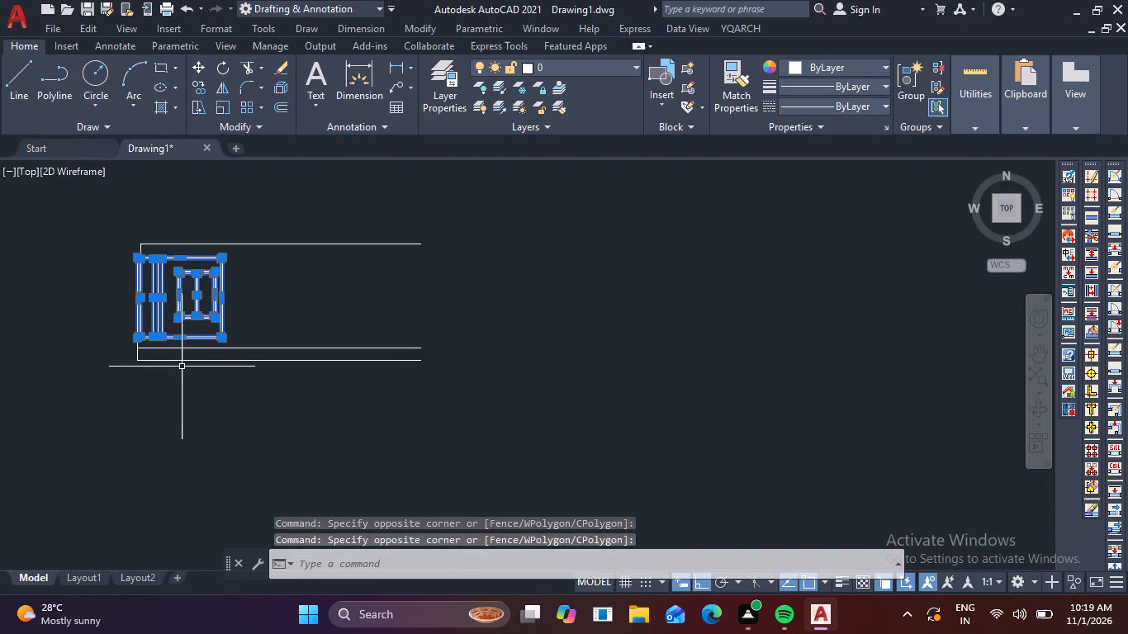
key(m)
key(space)
scroll(136, 351, up, 6)
middle_drag(253, 320, 277, 387)
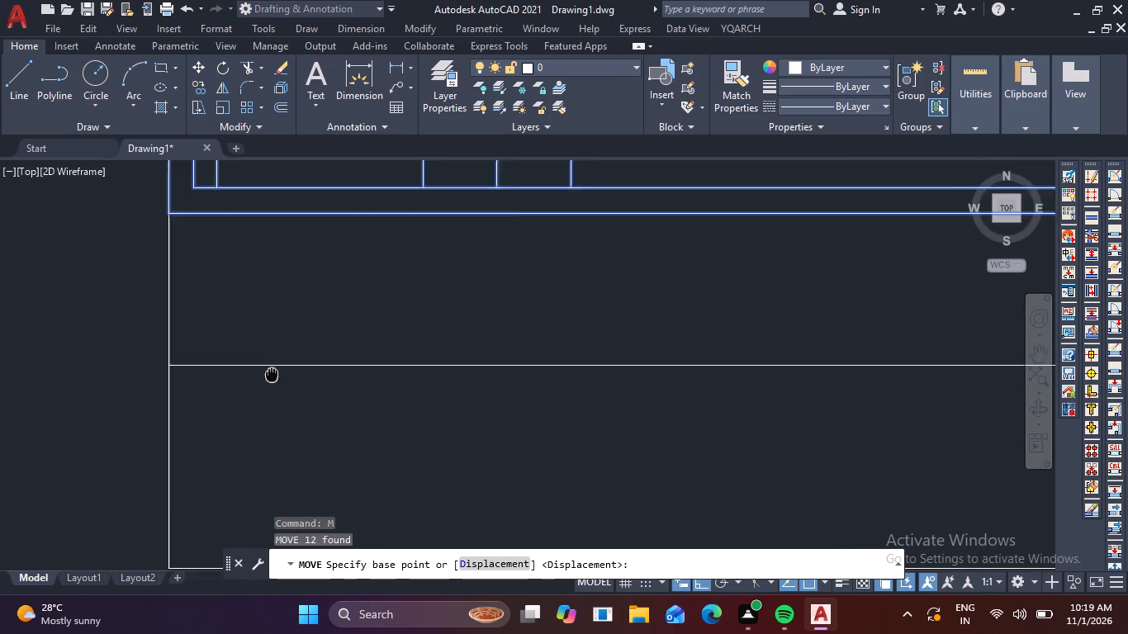
middle_drag(277, 387, 308, 449)
click(203, 290)
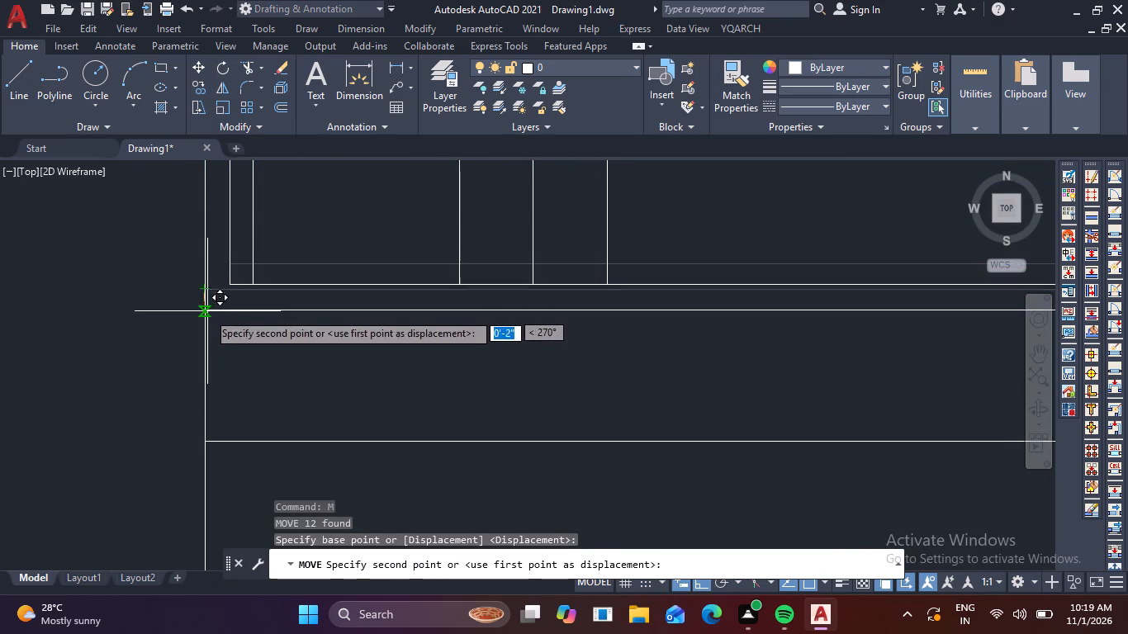
click(201, 392)
Extend the short vertical line at the layout's upper-left corner down to the moved panel's top edge.
scroll(255, 392, down, 6)
scroll(449, 377, up, 2)
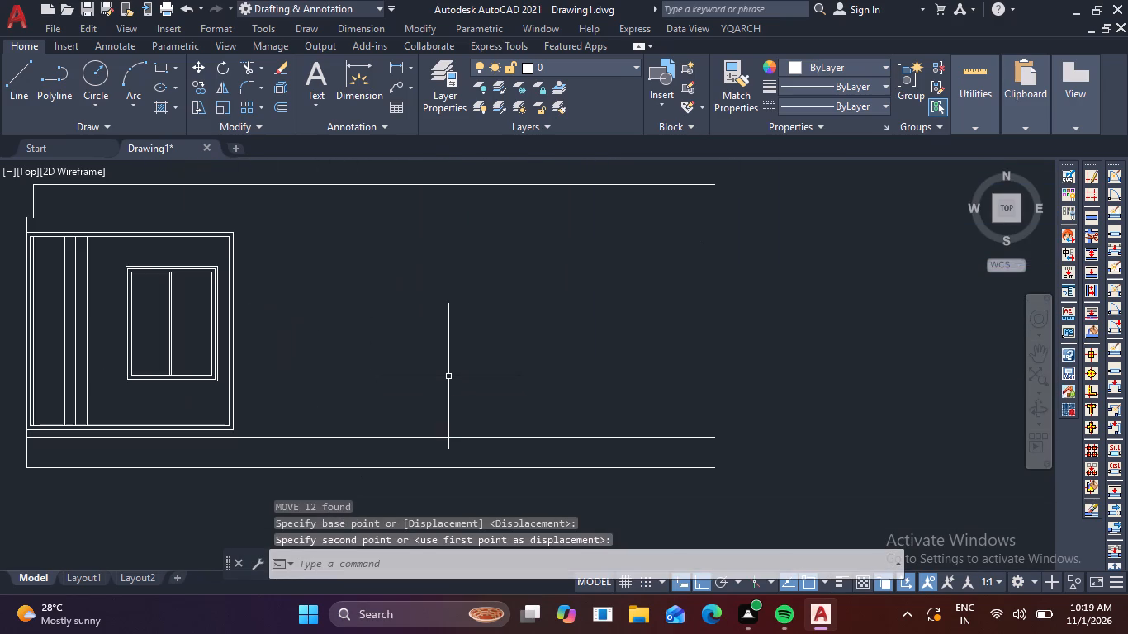
middle_drag(424, 358, 429, 419)
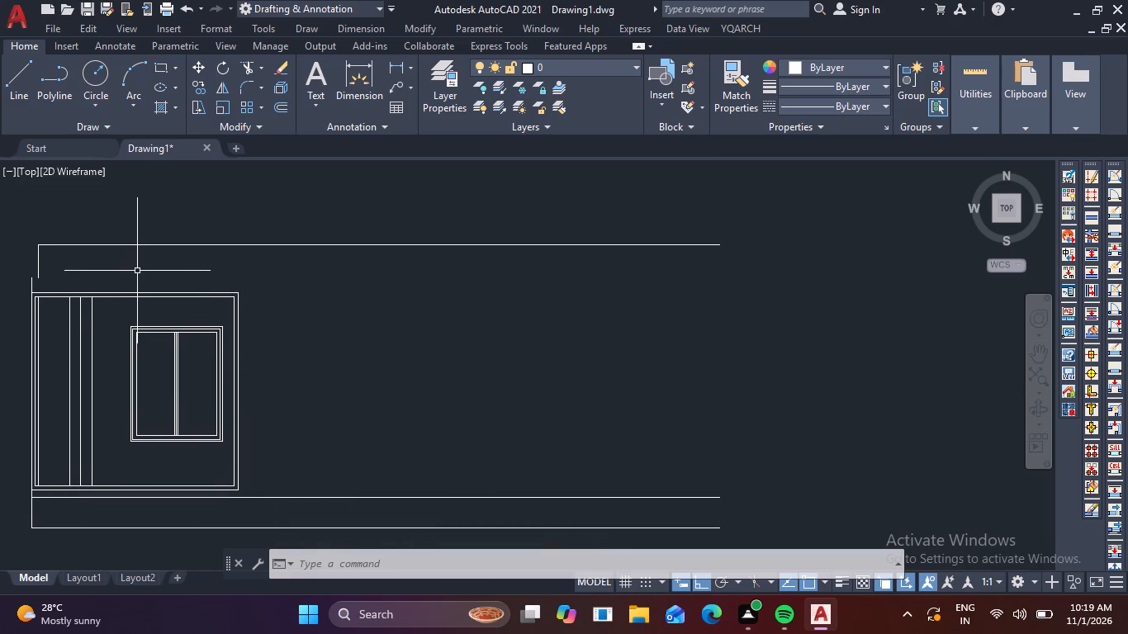
text(ex)
key(space)
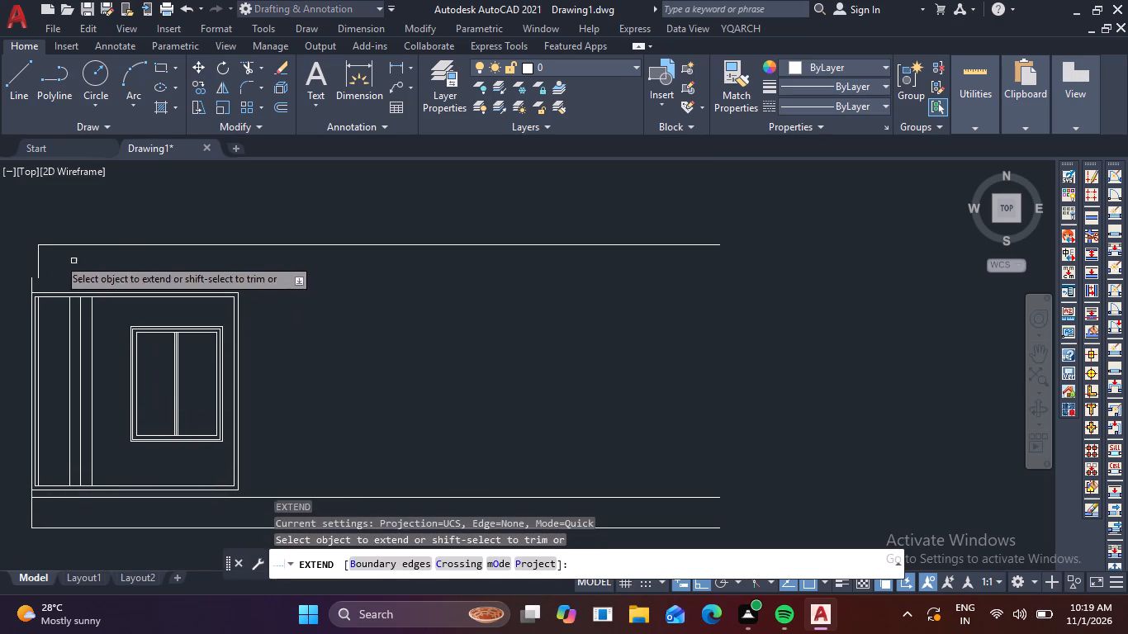
scroll(36, 256, up, 1)
click(38, 282)
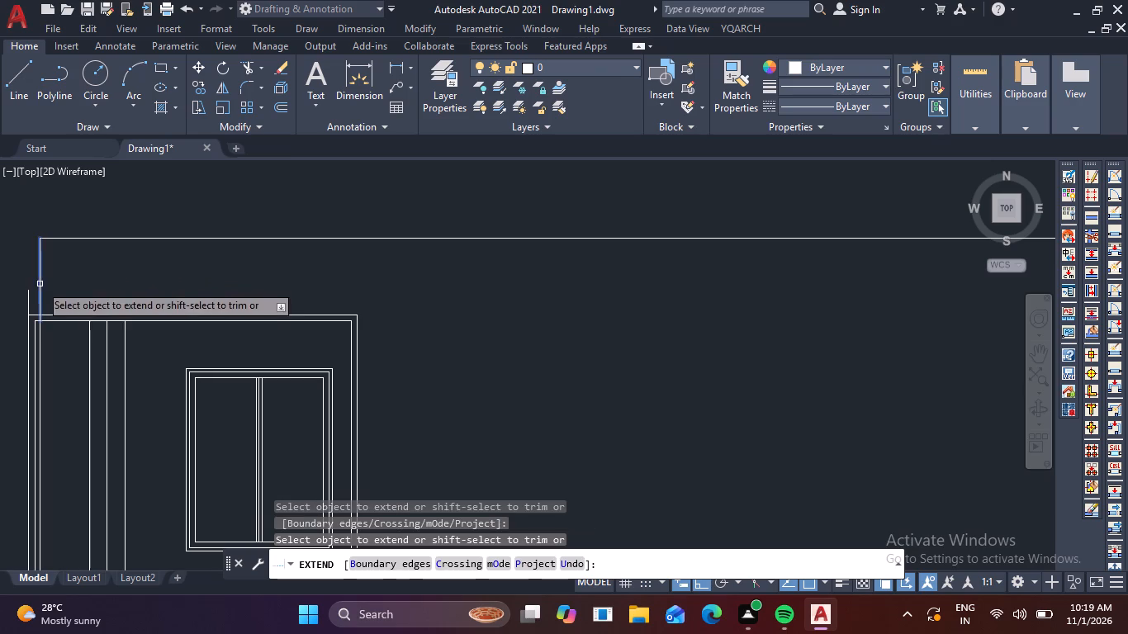
key(Escape)
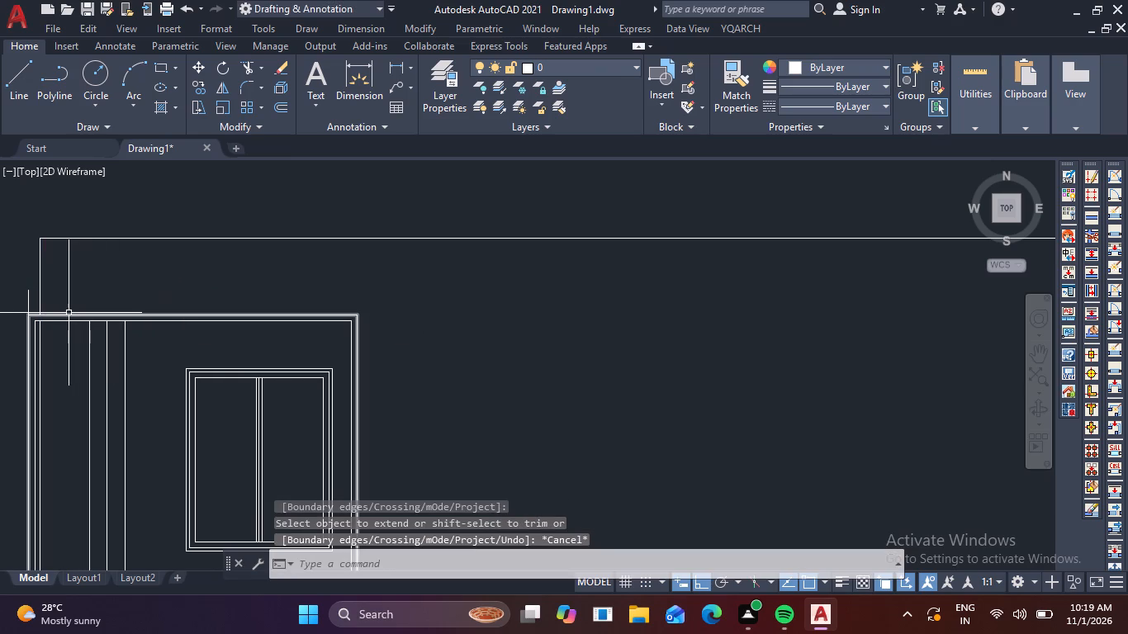
Trim the layout's left vertical line where it sticks up above the panel's top edge.
scroll(230, 304, down, 2)
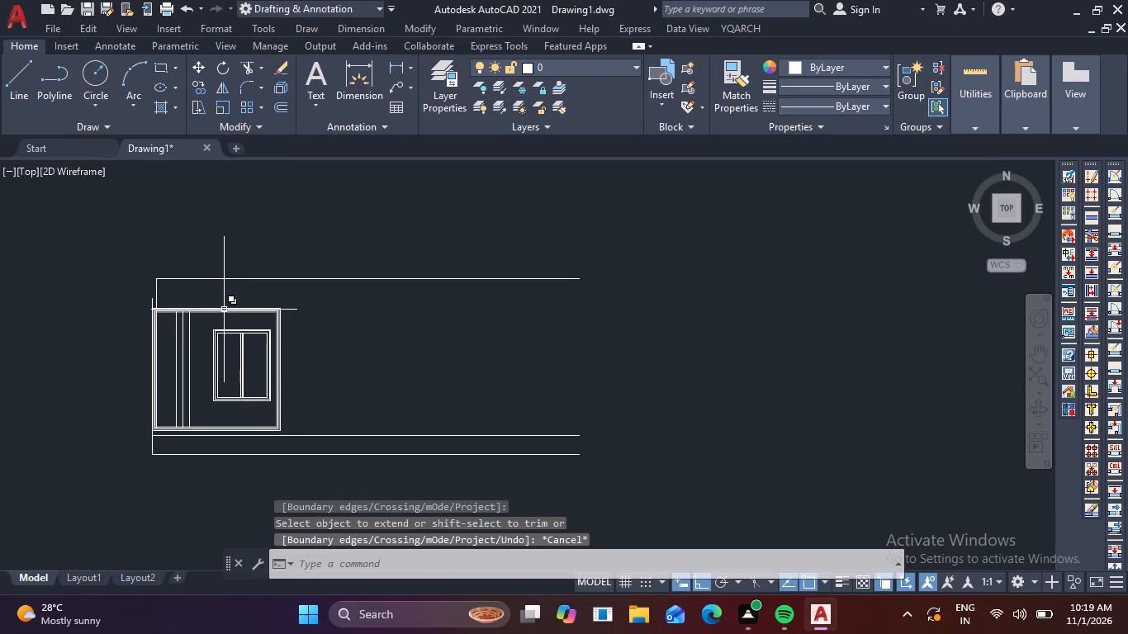
key(t)
key(r)
key(space)
scroll(124, 296, up, 4)
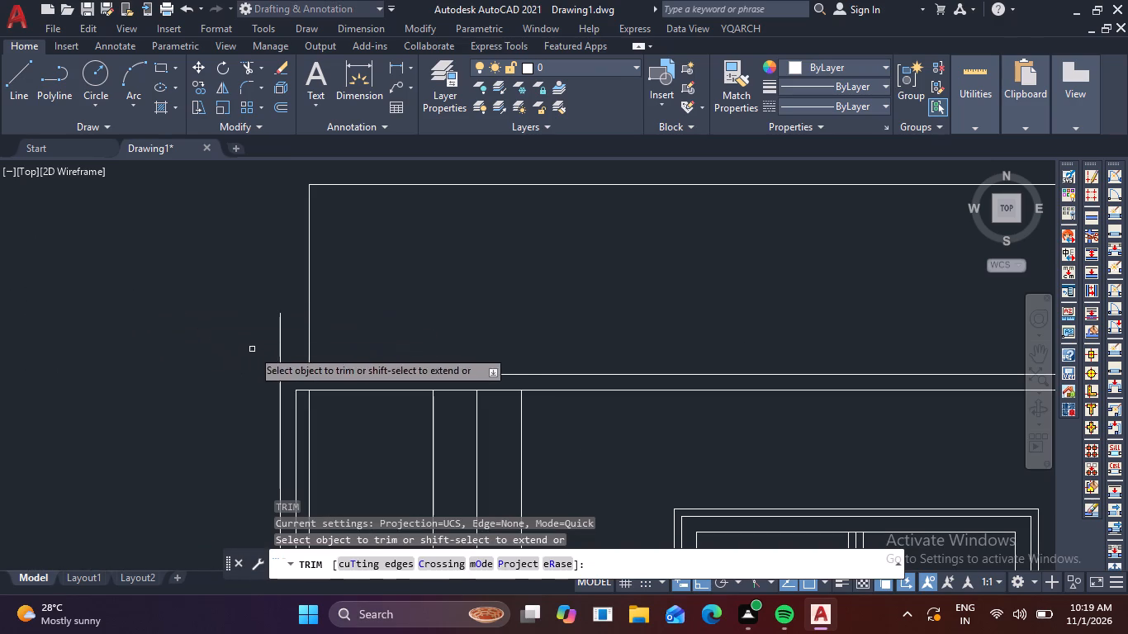
click(277, 357)
click(286, 358)
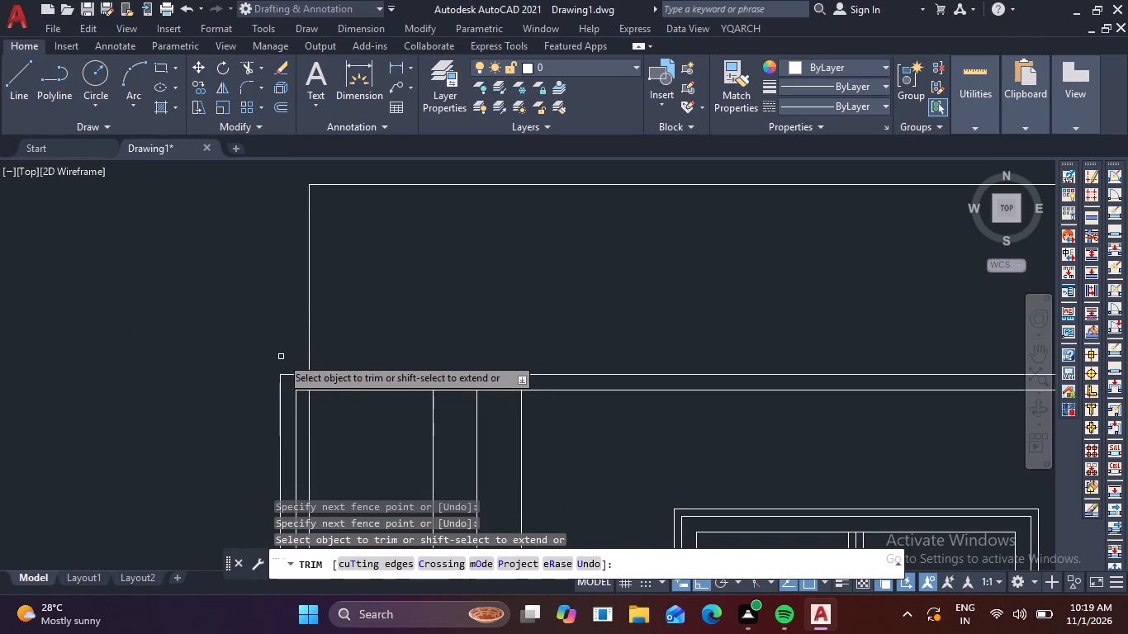
key(Escape)
Draw a three-sided outline beyond the panel: up about 10'-9" from the bottom line, about 19'-7" across, and down to the bottom line's right end.
scroll(242, 368, down, 3)
middle_drag(434, 370, 348, 310)
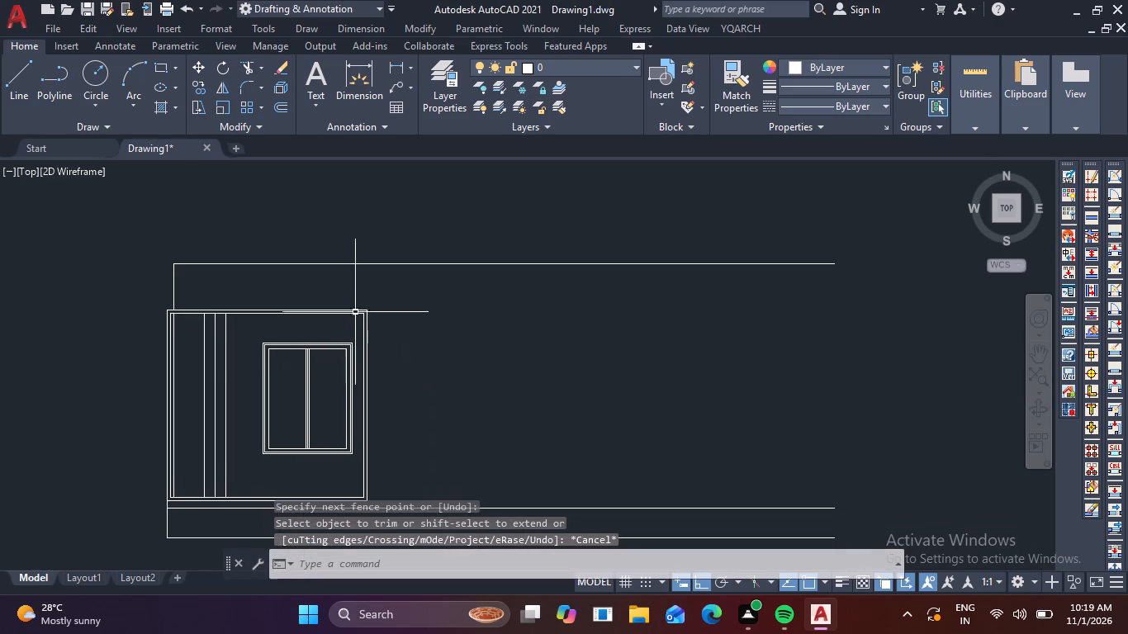
scroll(622, 265, up, 1)
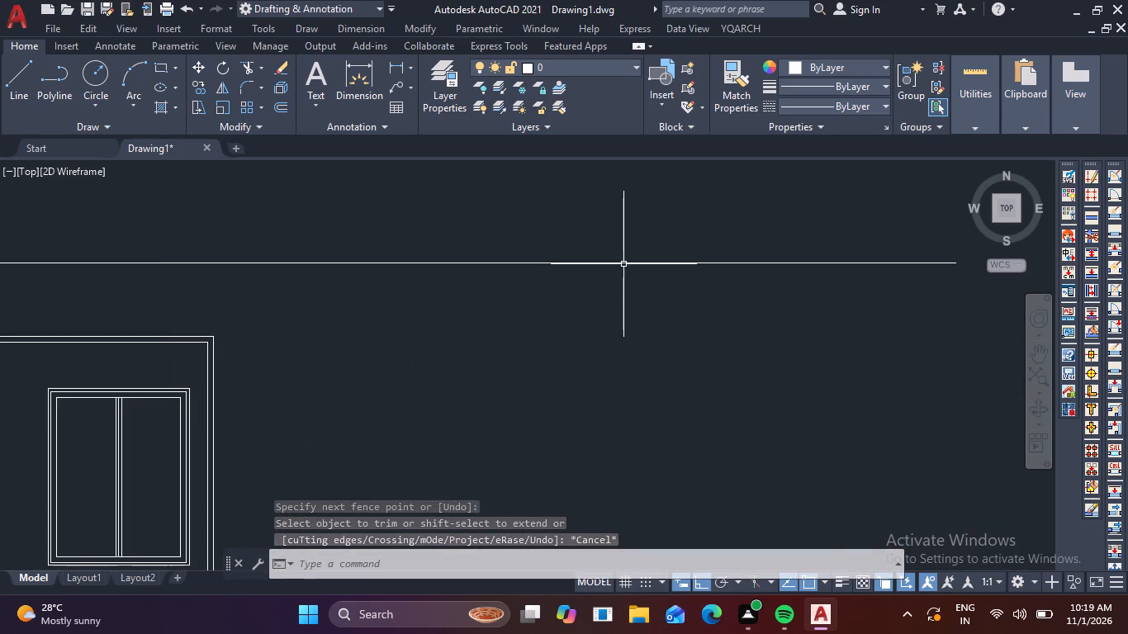
scroll(623, 282, down, 1)
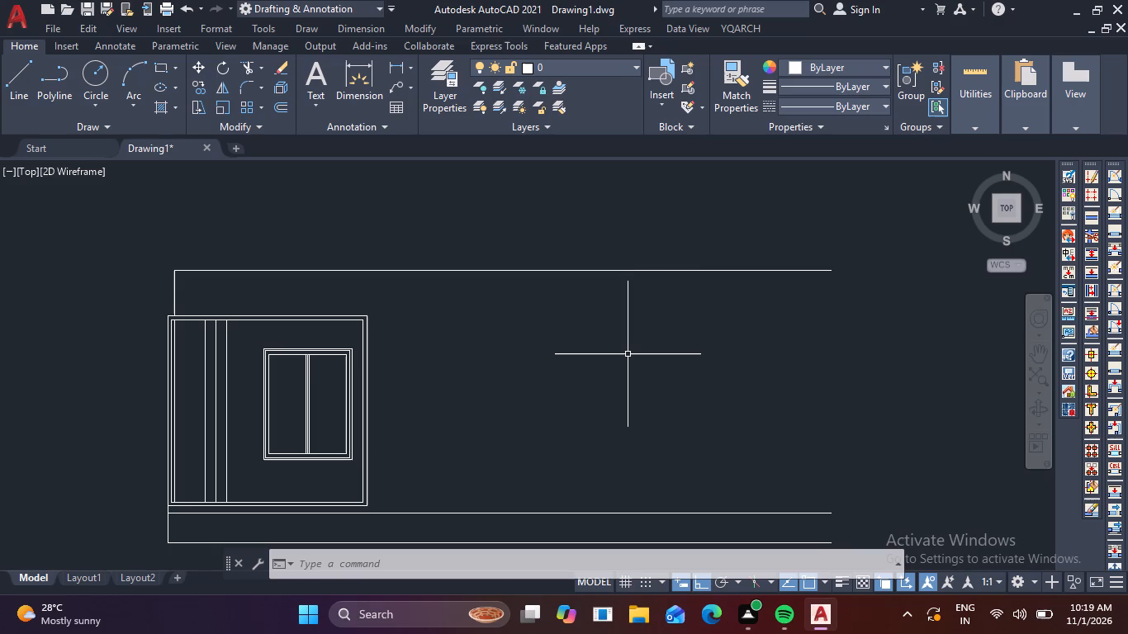
key(Escape)
key(Escape)
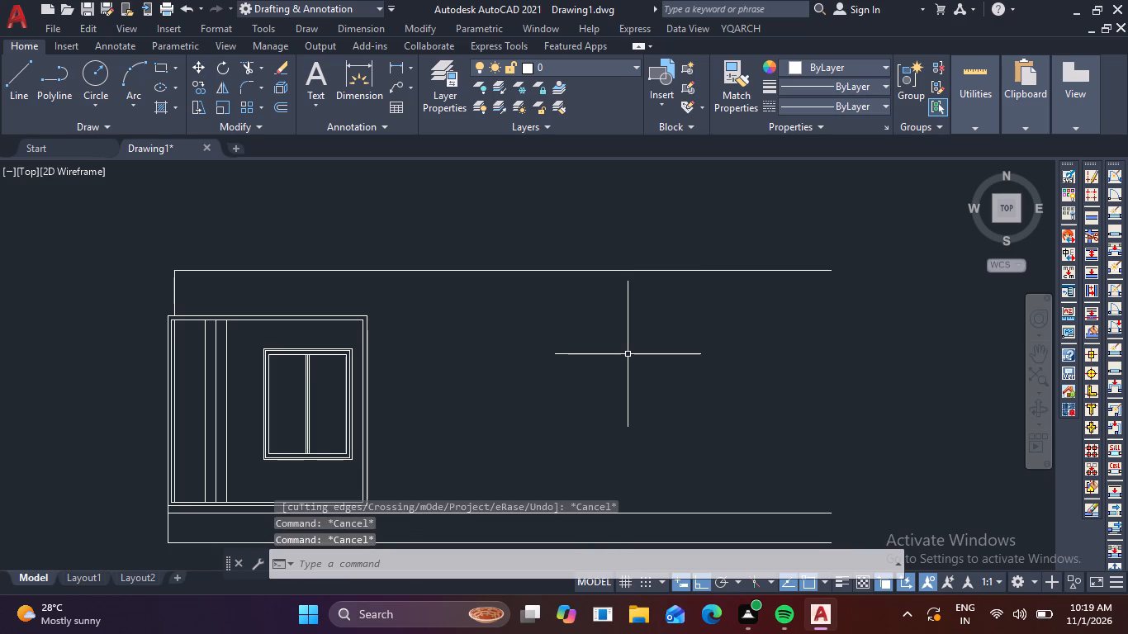
key(l)
key(space)
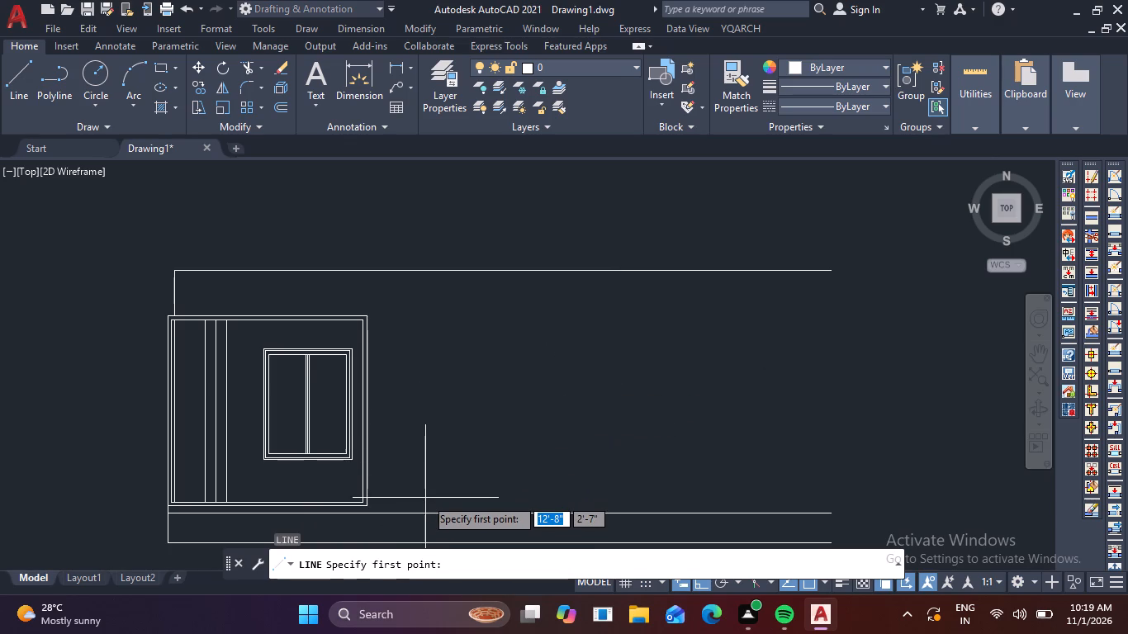
middle_drag(391, 517, 384, 468)
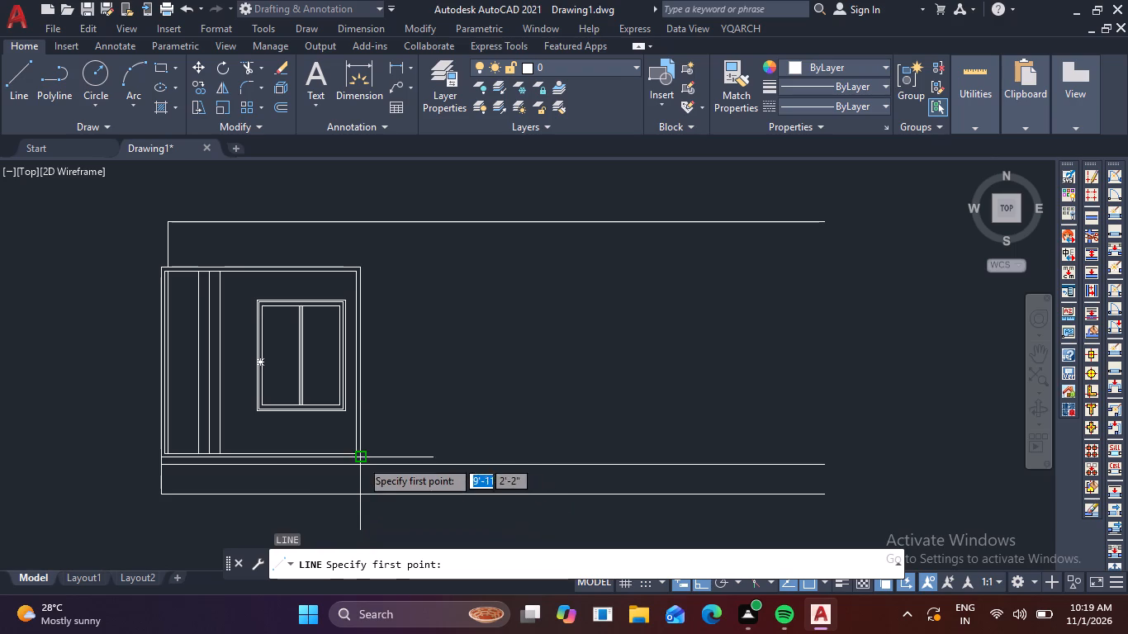
click(391, 494)
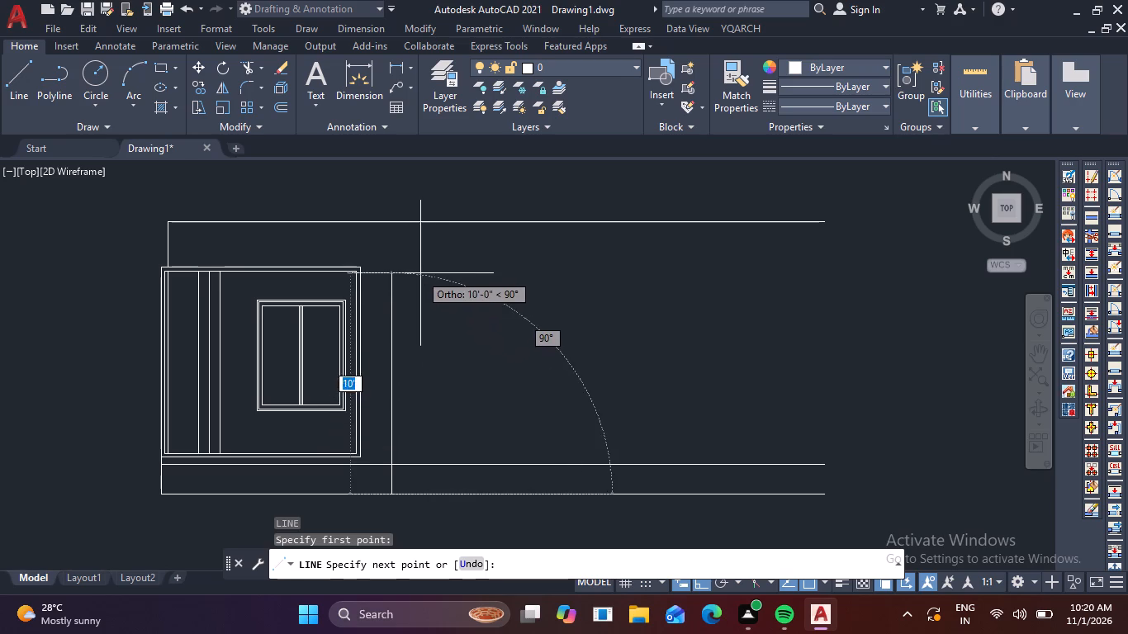
click(395, 257)
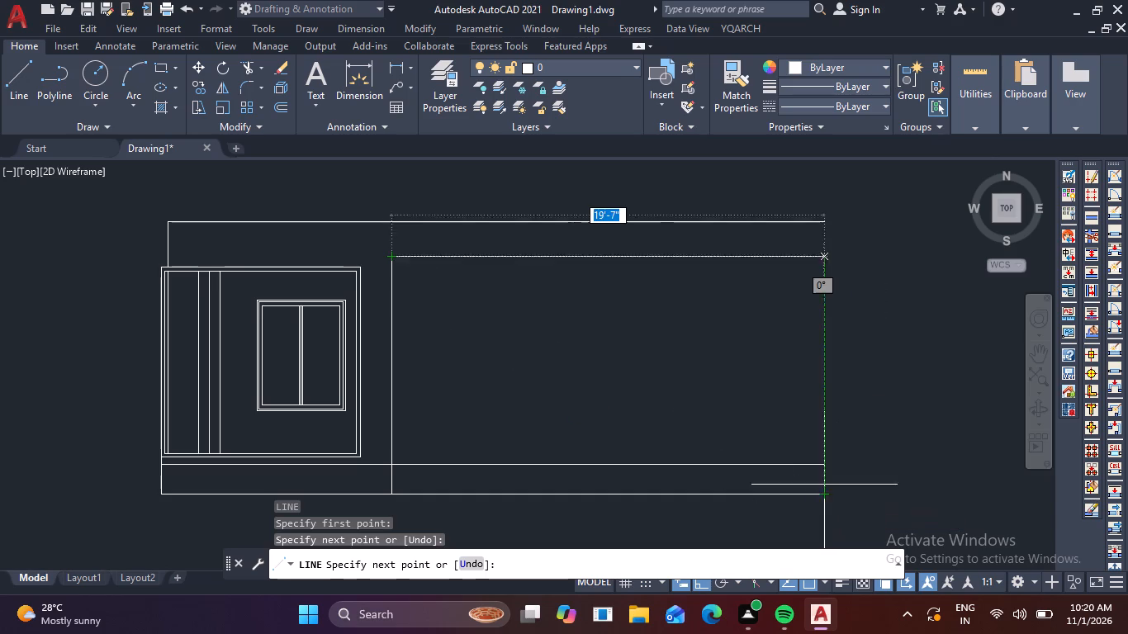
click(822, 253)
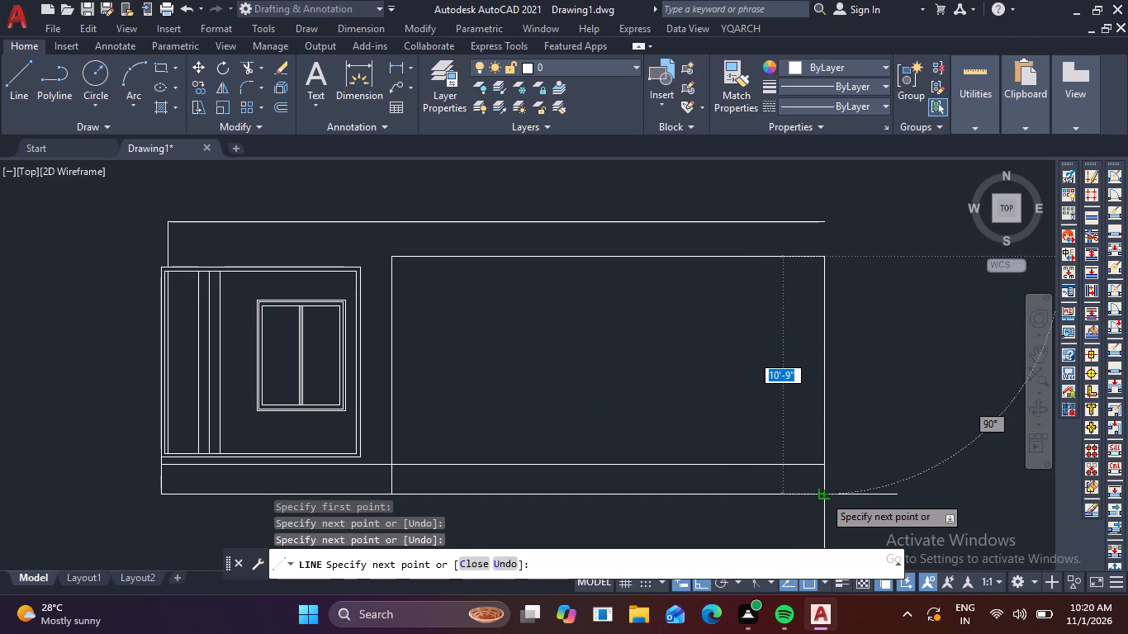
click(826, 495)
key(space)
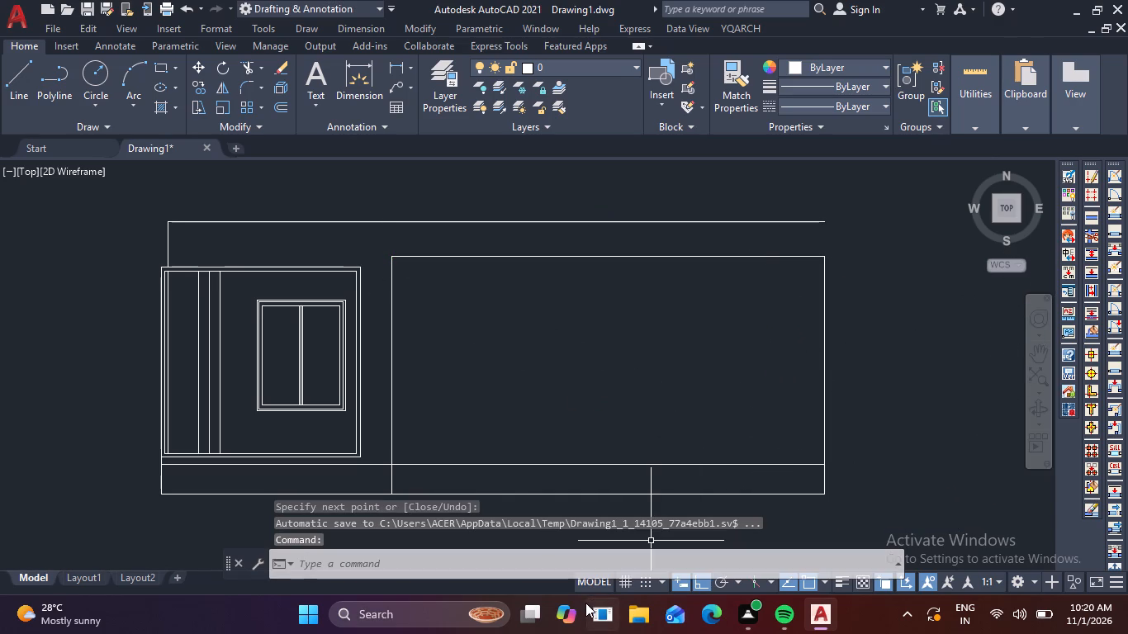
Offset the top line and the left vertical line of the large three-sided outline 1" inward.
key(o)
key(Return)
key(1)
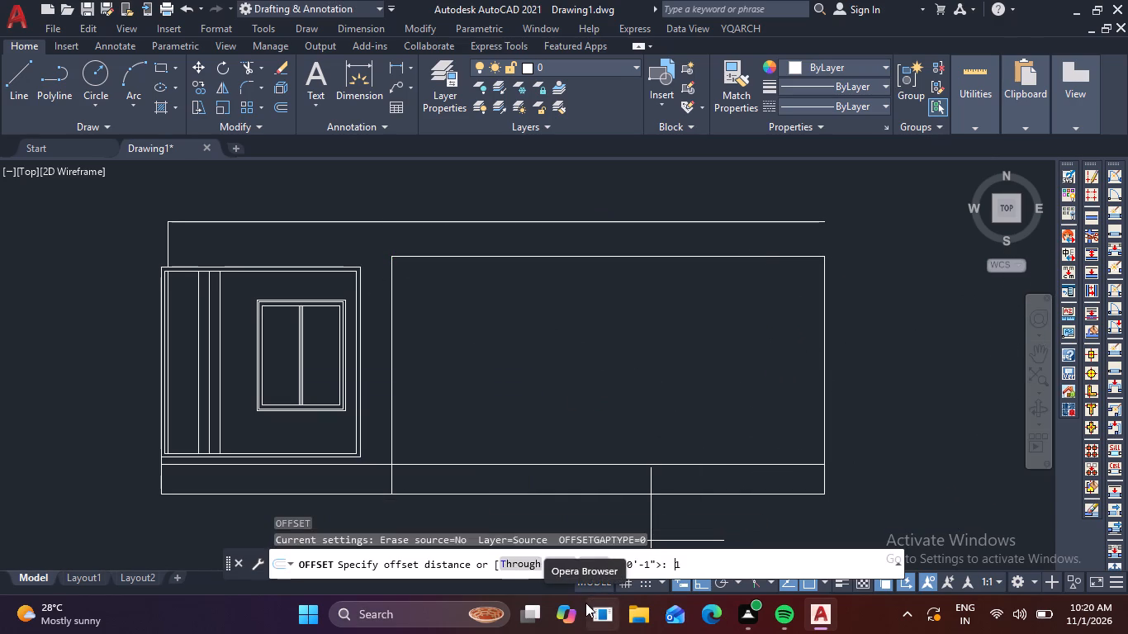
key(Return)
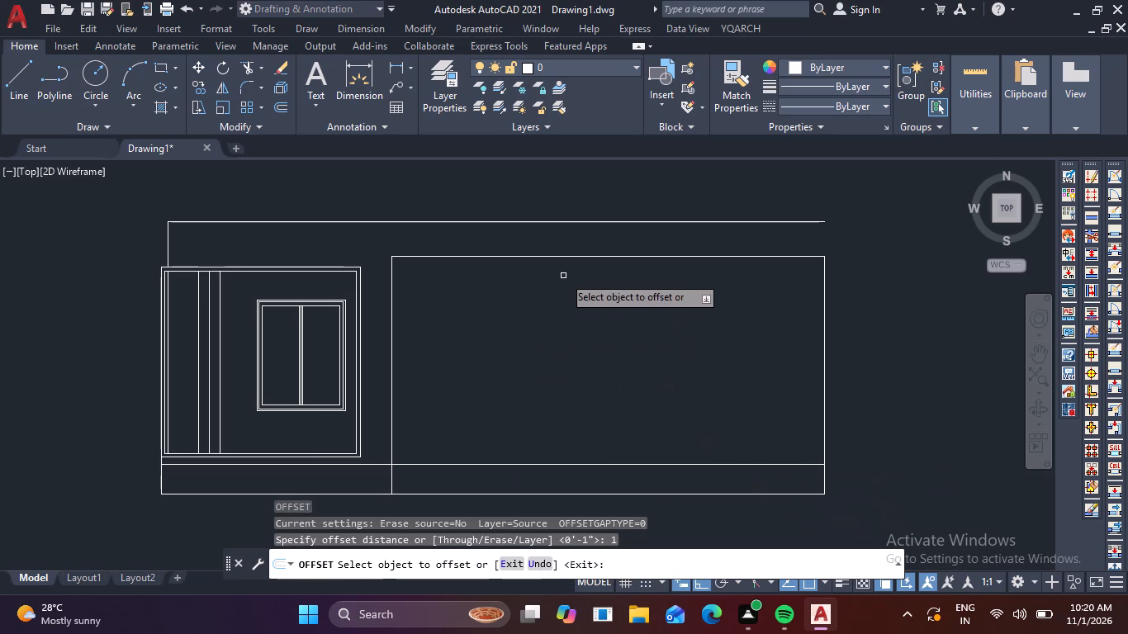
click(600, 257)
click(602, 281)
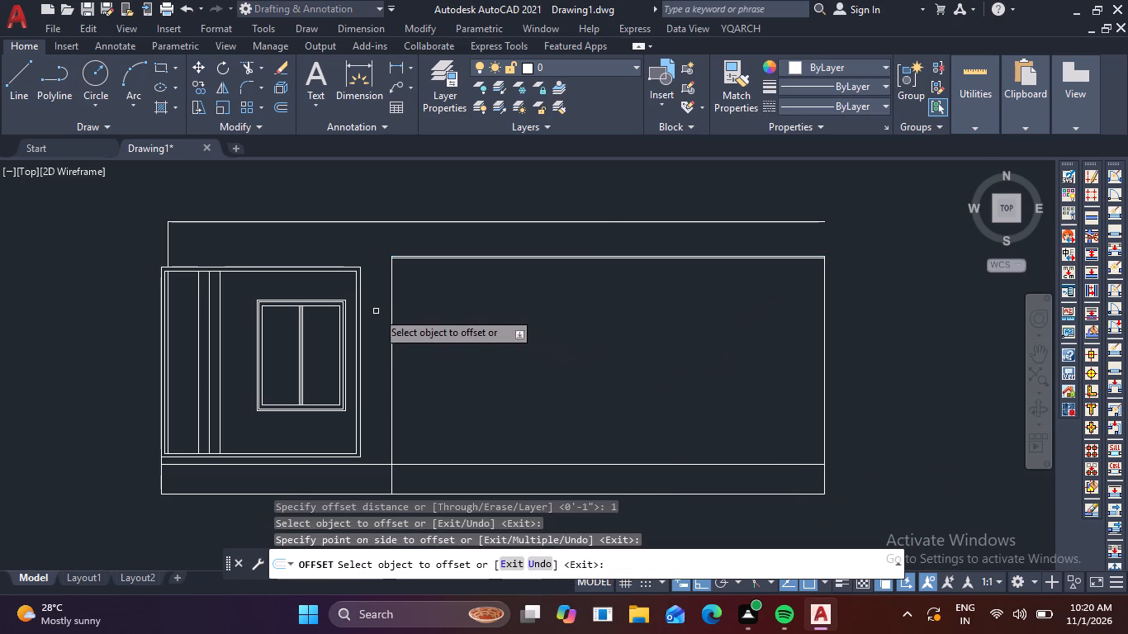
click(392, 308)
click(448, 318)
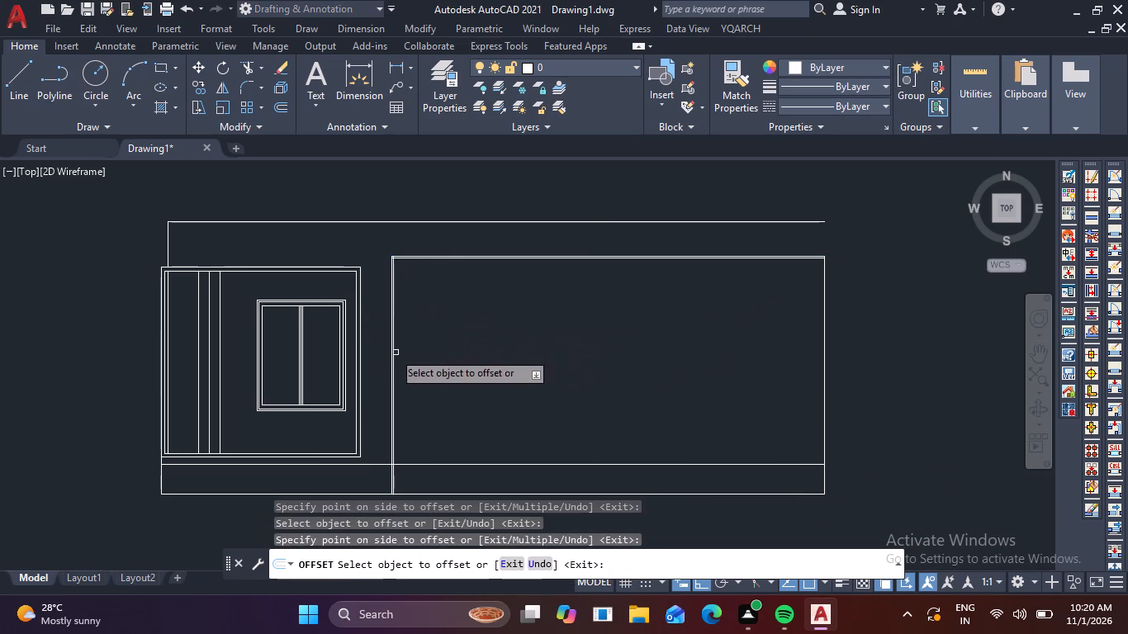
key(Escape)
Fillet the two 1" offset lines into a sharp corner at the outline's upper left.
scroll(424, 260, up, 6)
scroll(375, 311, down, 1)
middle_drag(432, 348, 682, 434)
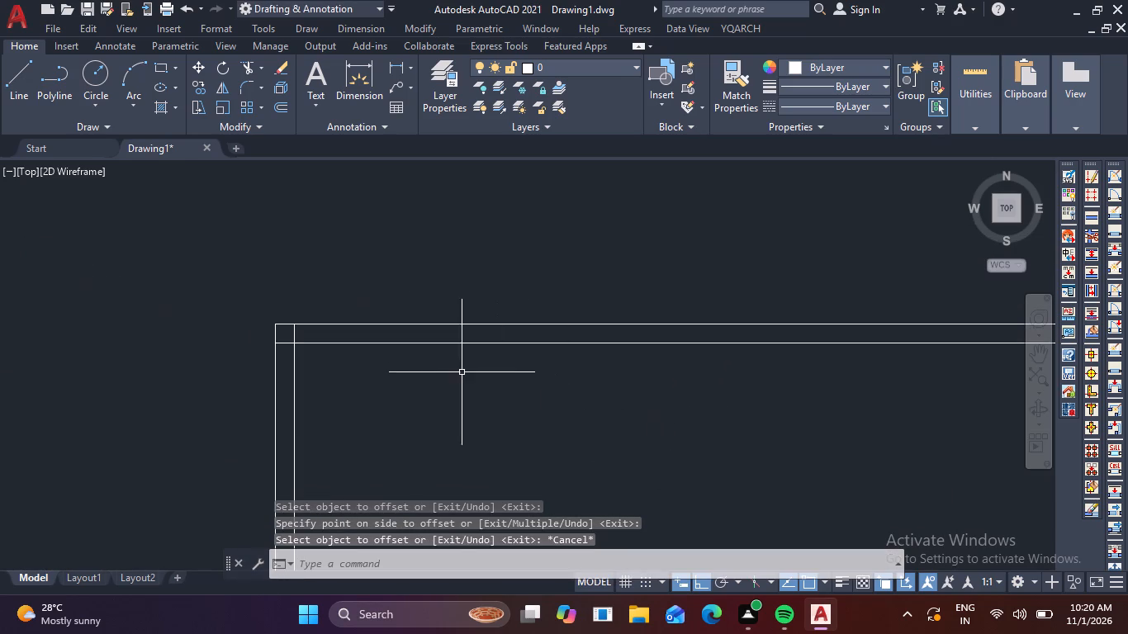
key(f)
key(space)
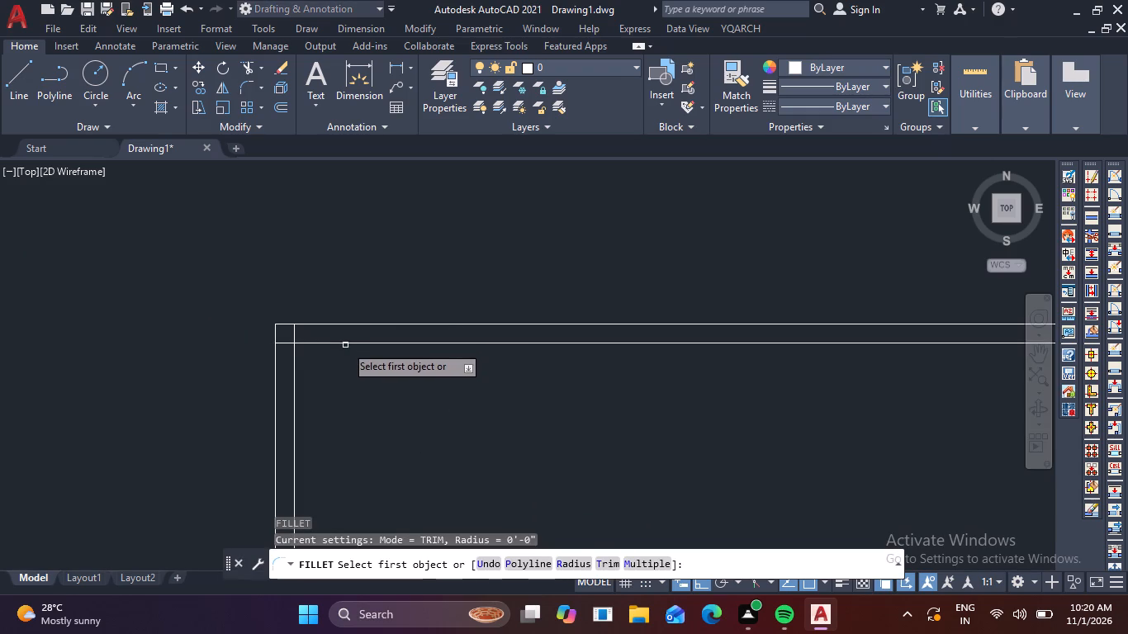
click(353, 343)
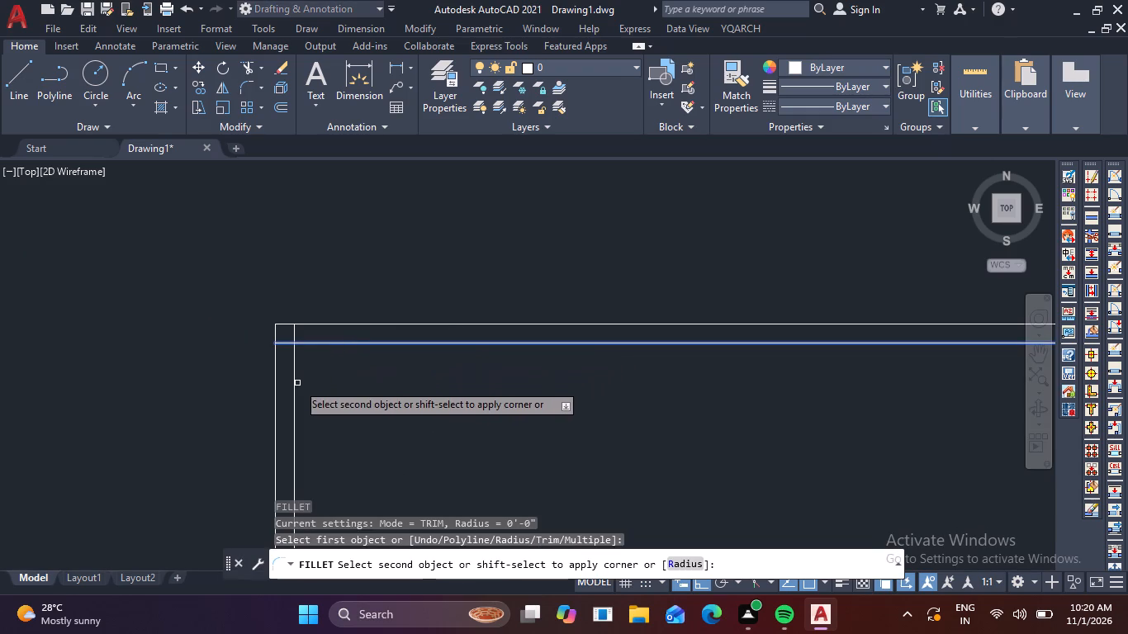
click(293, 390)
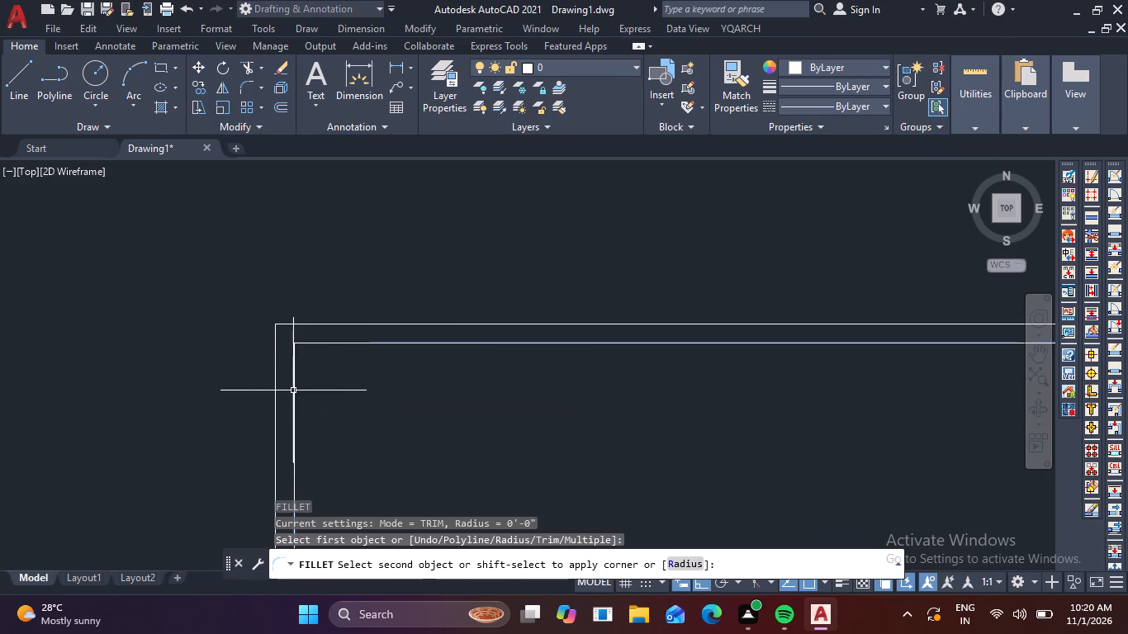
key(Escape)
Offset the outline's inner top line 1' downward and its inner left line 1' toward the interior.
scroll(415, 431, down, 4)
scroll(538, 480, down, 2)
middle_drag(544, 483, 513, 429)
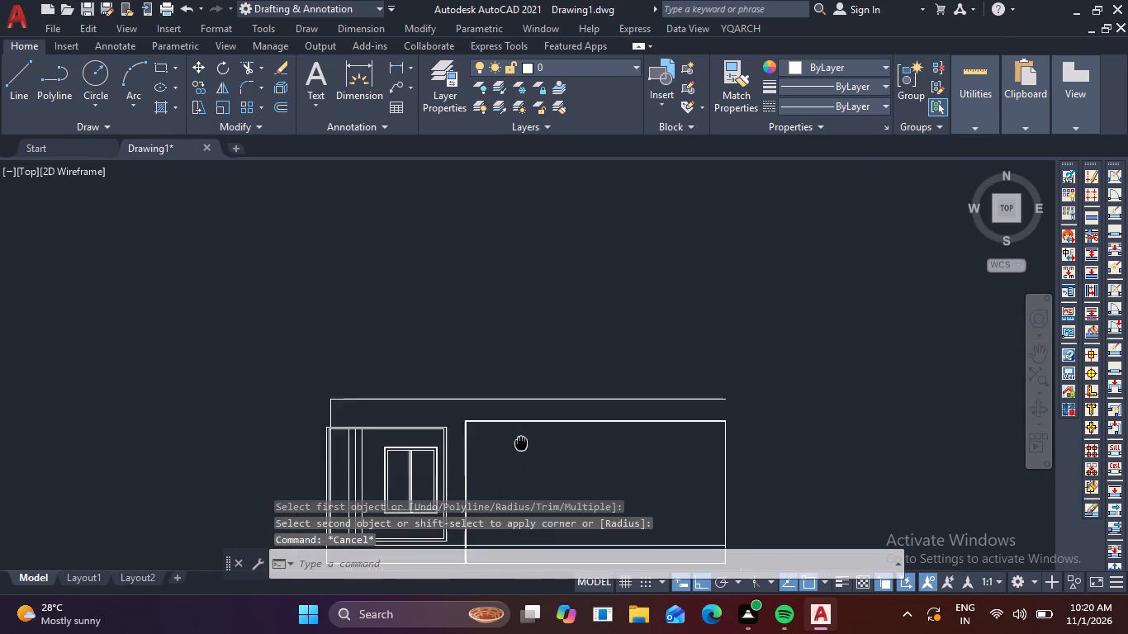
middle_drag(513, 429, 440, 319)
scroll(447, 388, up, 2)
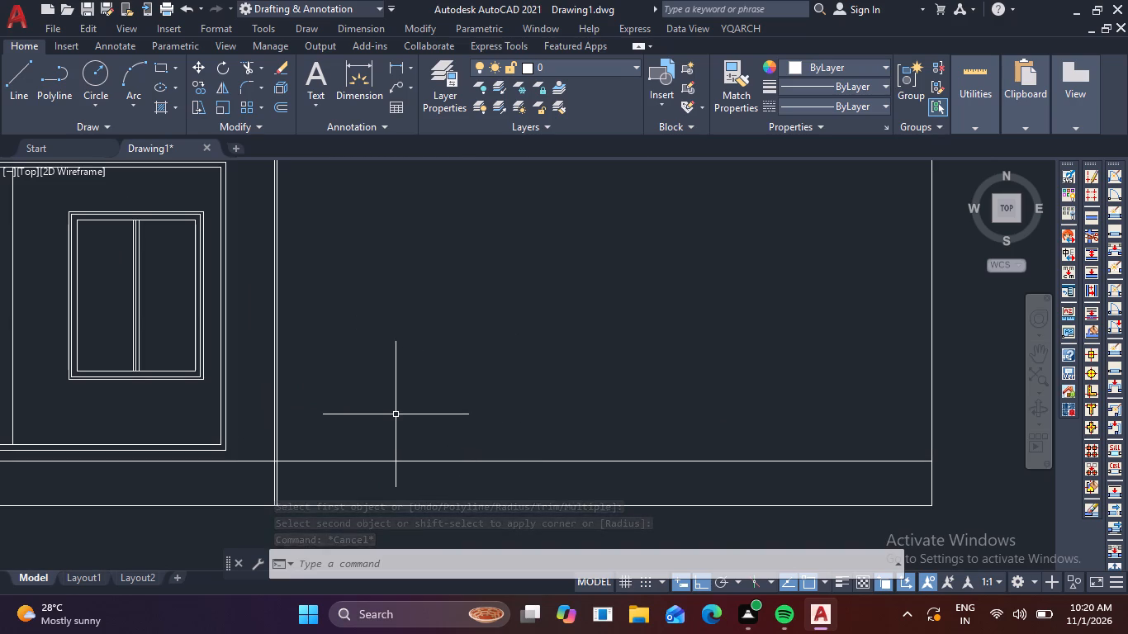
key(o)
key(space)
key(1)
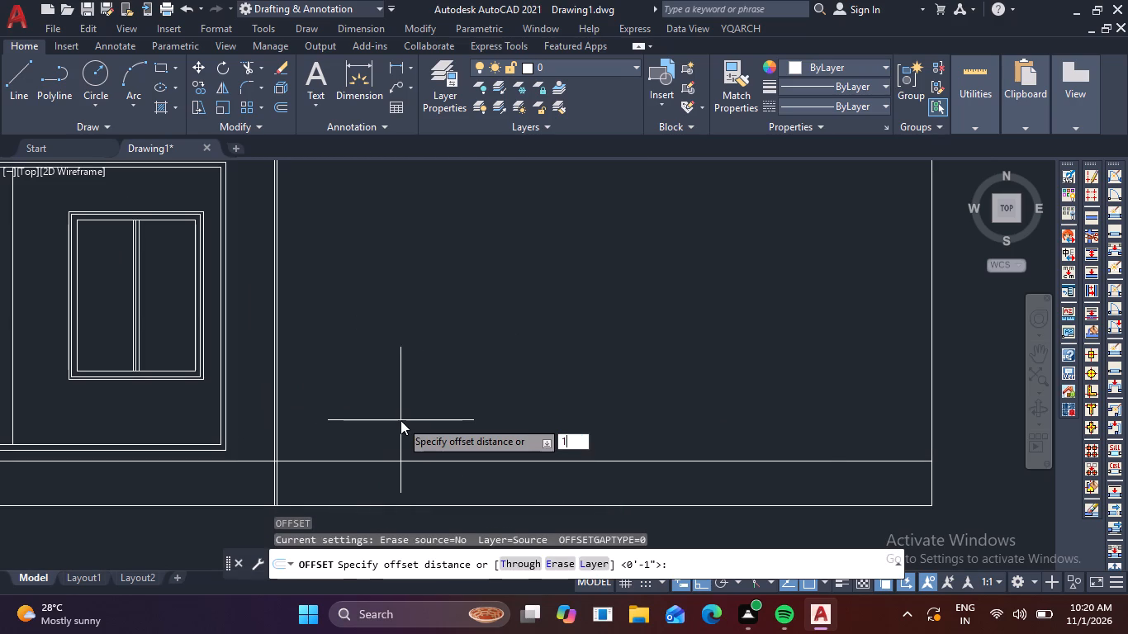
key(apostrophe)
key(space)
scroll(342, 344, down, 1)
middle_drag(364, 382, 376, 442)
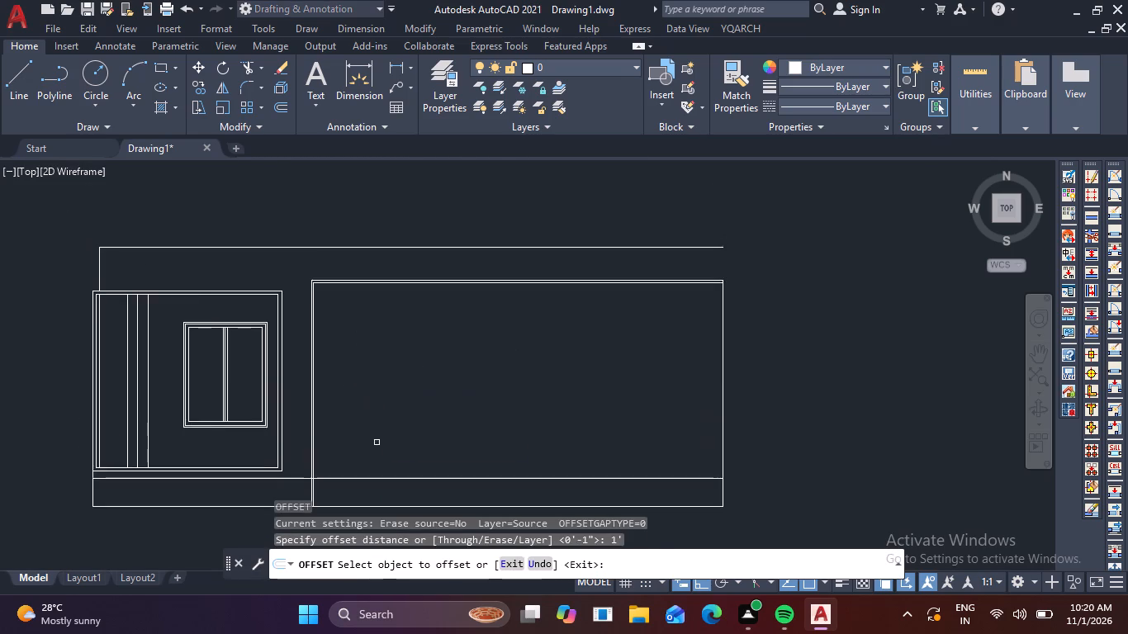
scroll(384, 288, up, 4)
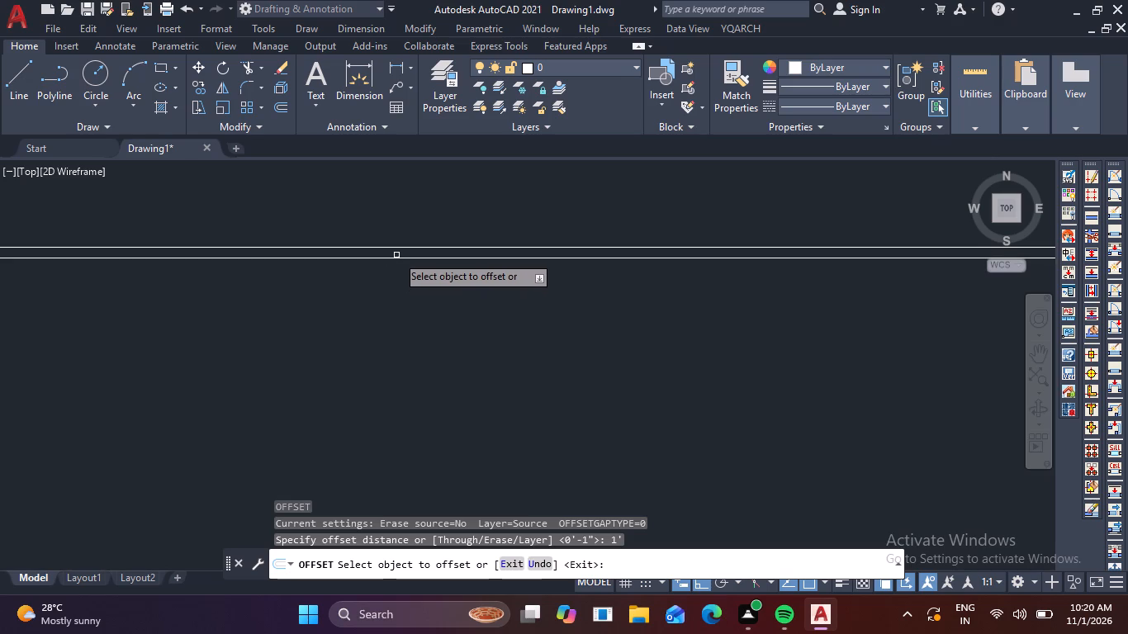
click(400, 258)
click(399, 289)
scroll(398, 300, down, 3)
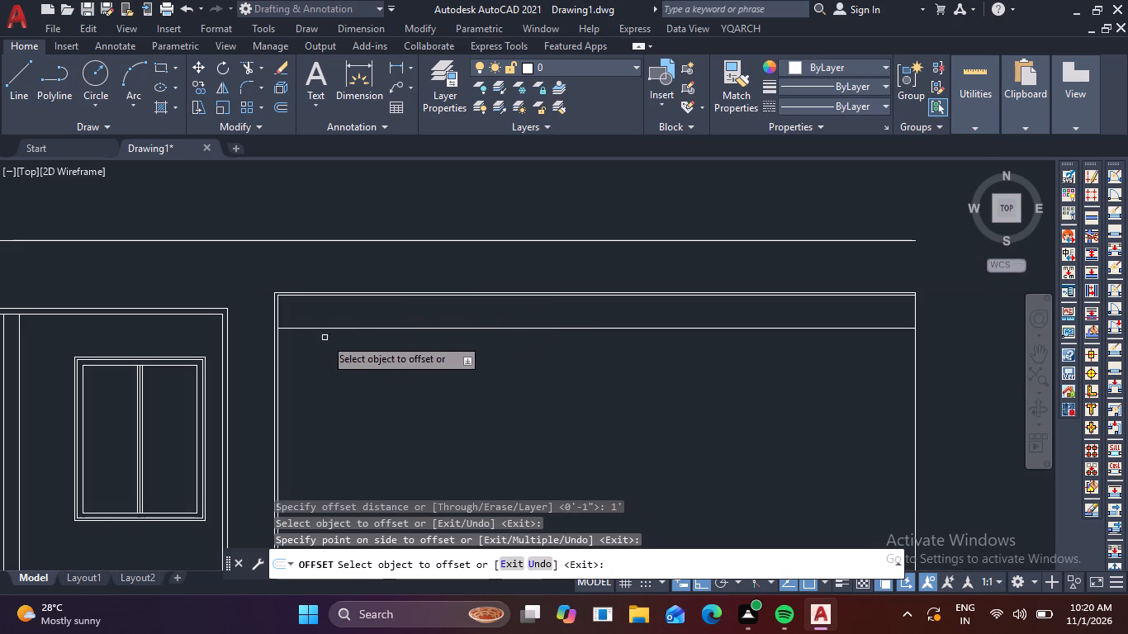
click(279, 343)
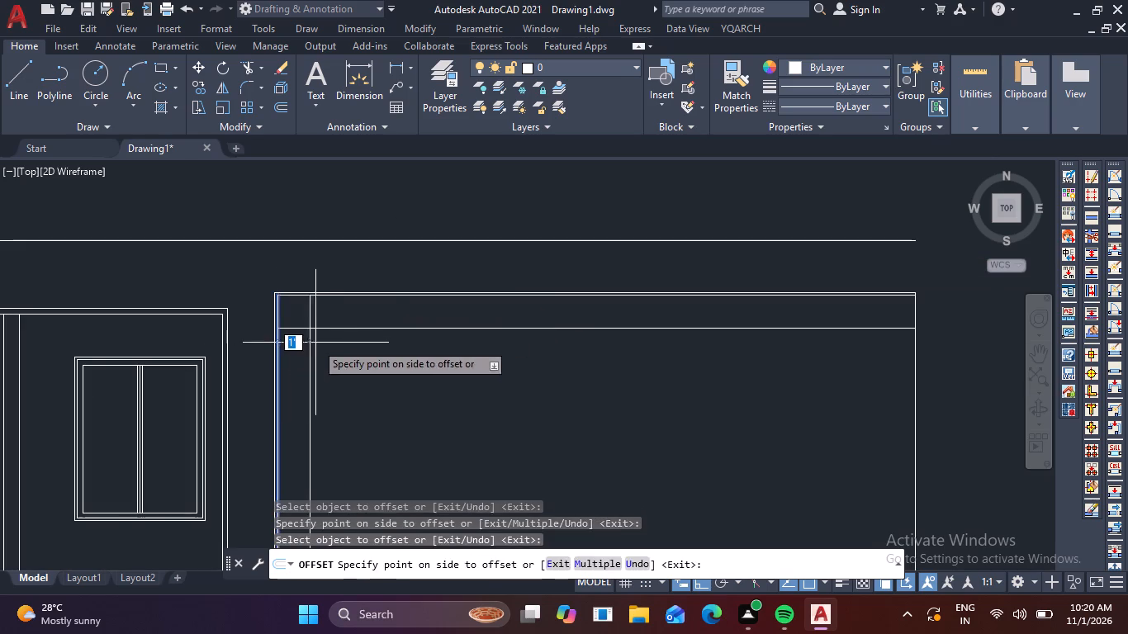
click(331, 344)
key(Escape)
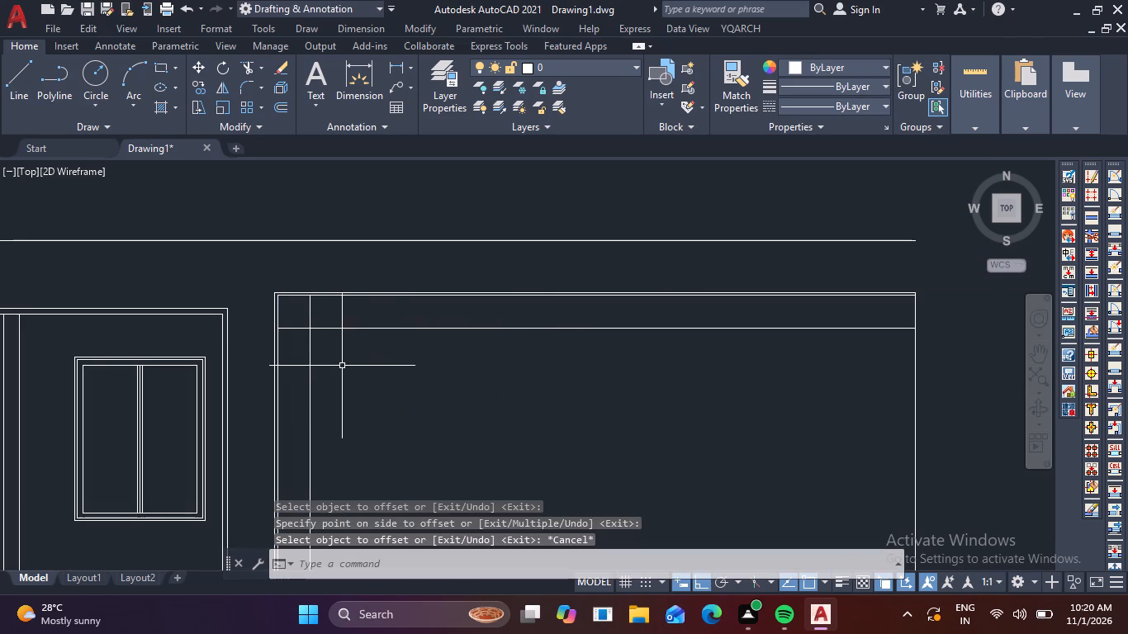
Fillet the two 1' offset lines into a sharp upper-left corner.
key(f)
key(space)
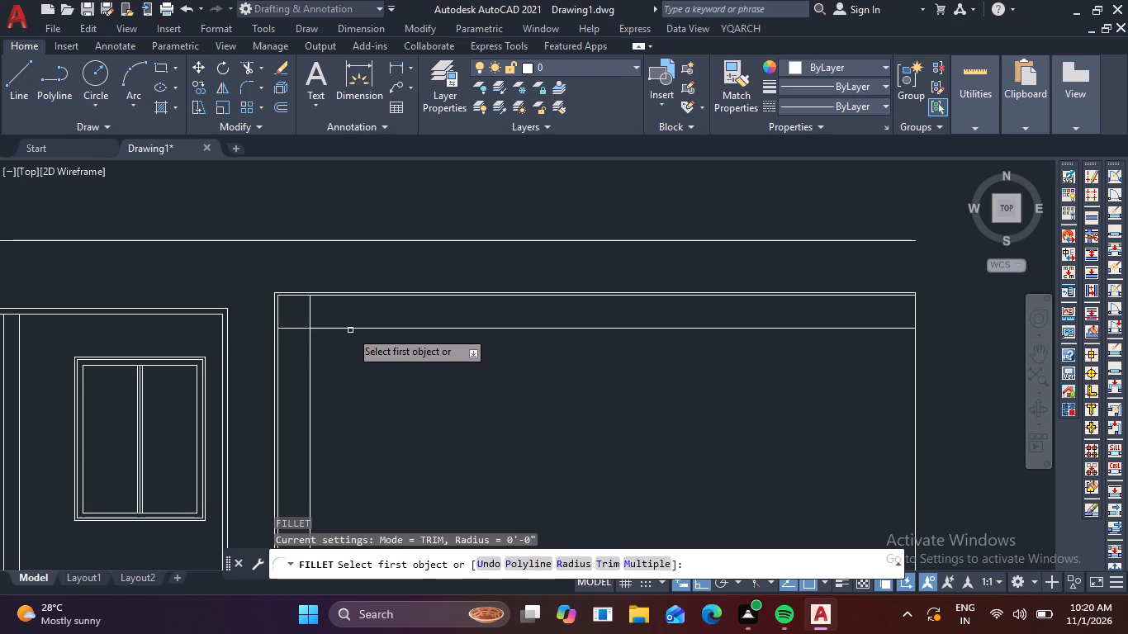
click(352, 328)
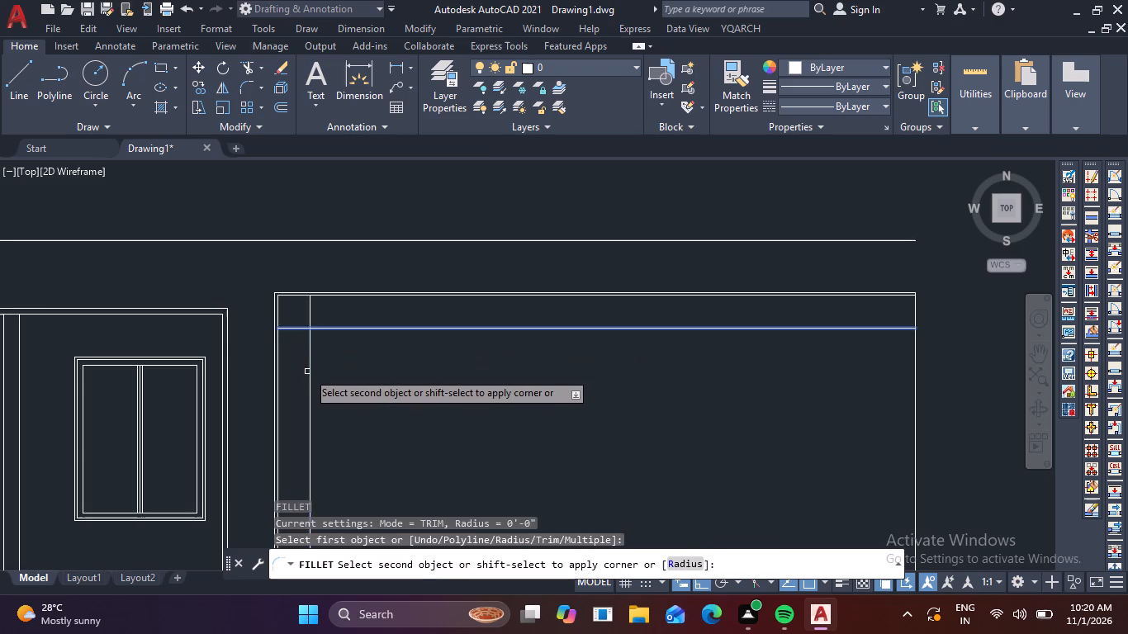
click(307, 371)
click(311, 376)
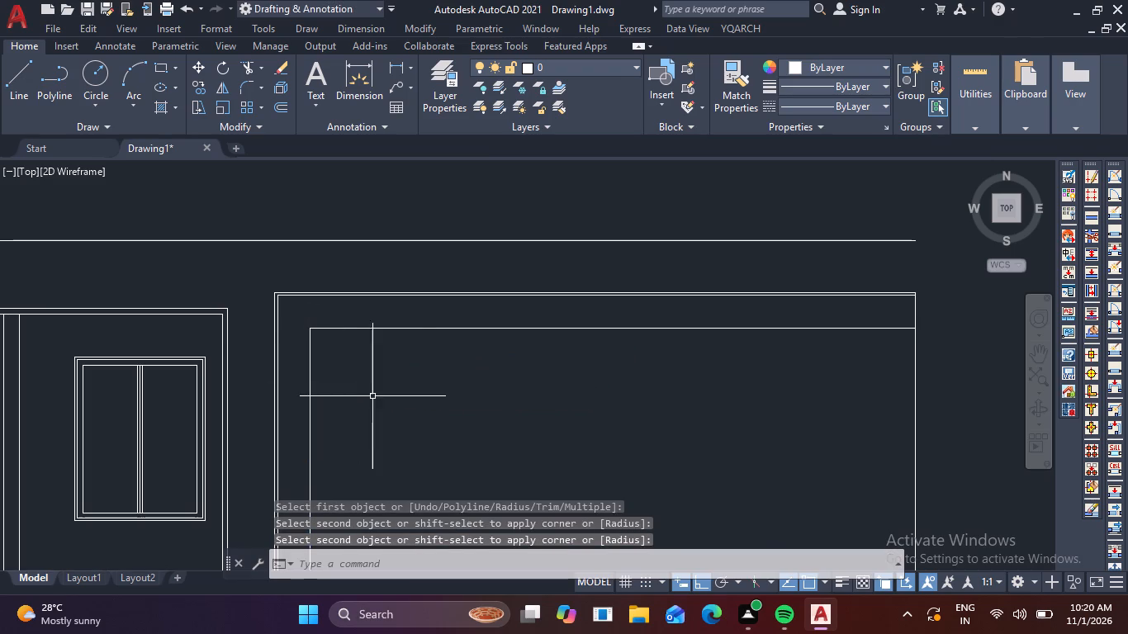
key(Escape)
Draw a 6' wide by 5' high rectangle inside the outline, starting partway down the innermost left vertical line.
scroll(378, 419, down, 2)
middle_drag(402, 442, 397, 390)
scroll(405, 428, down, 1)
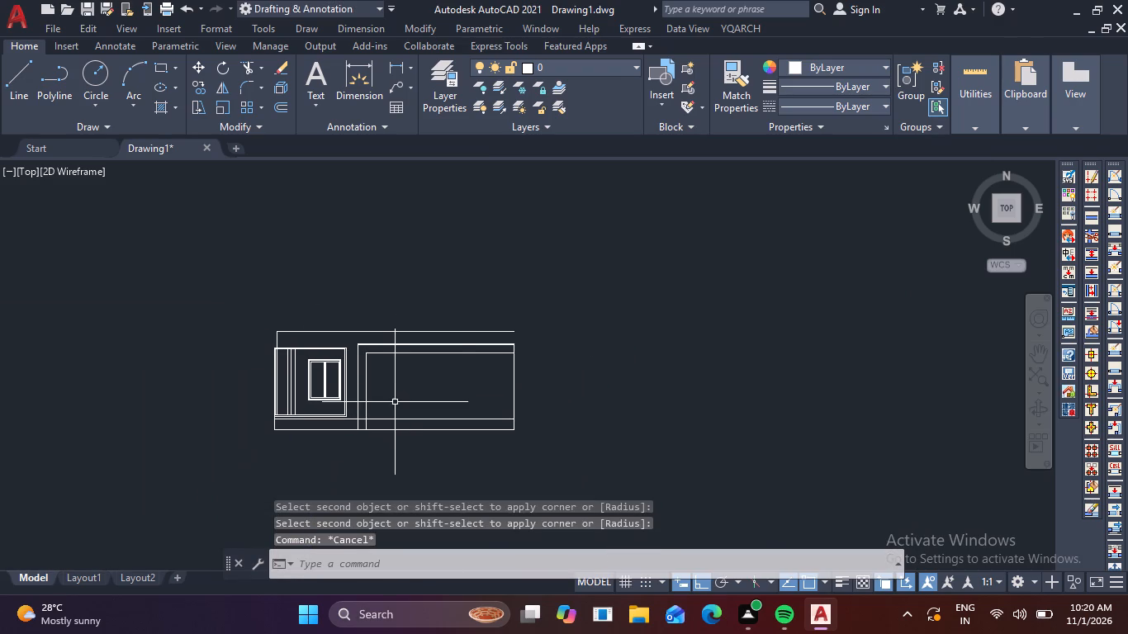
key(r)
key(e)
key(c)
key(space)
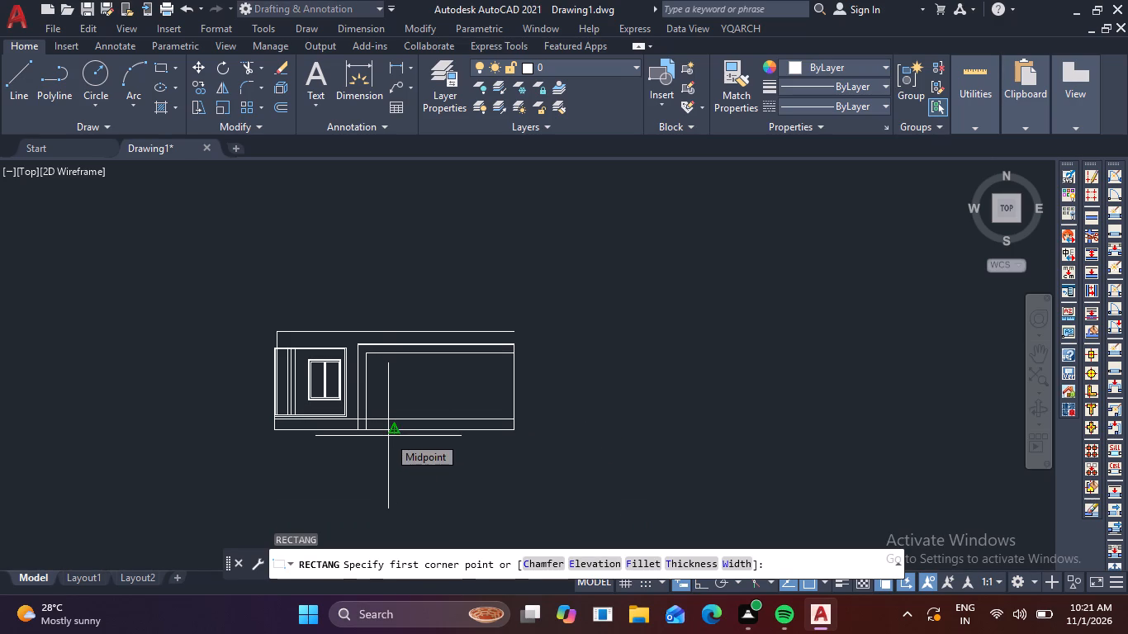
scroll(377, 371, up, 2)
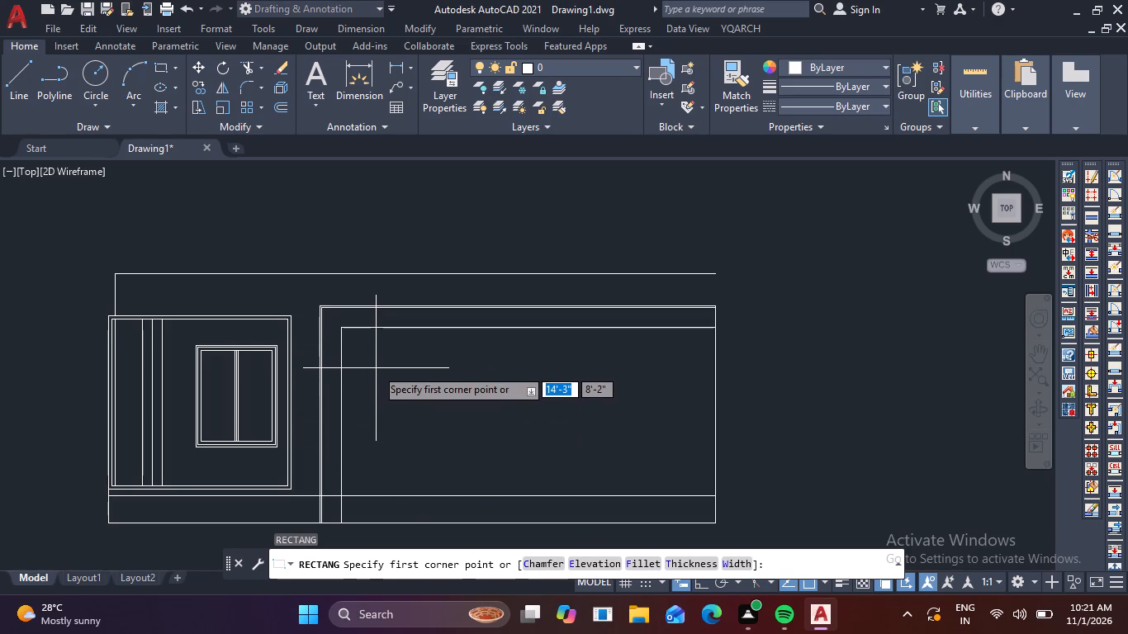
scroll(344, 373, up, 3)
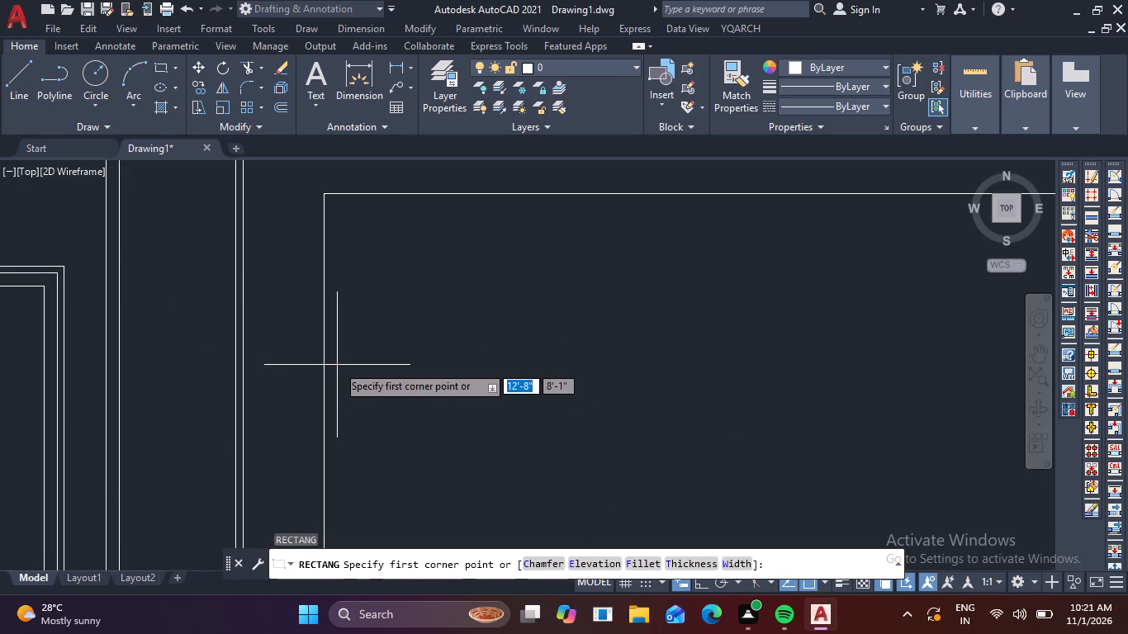
click(325, 368)
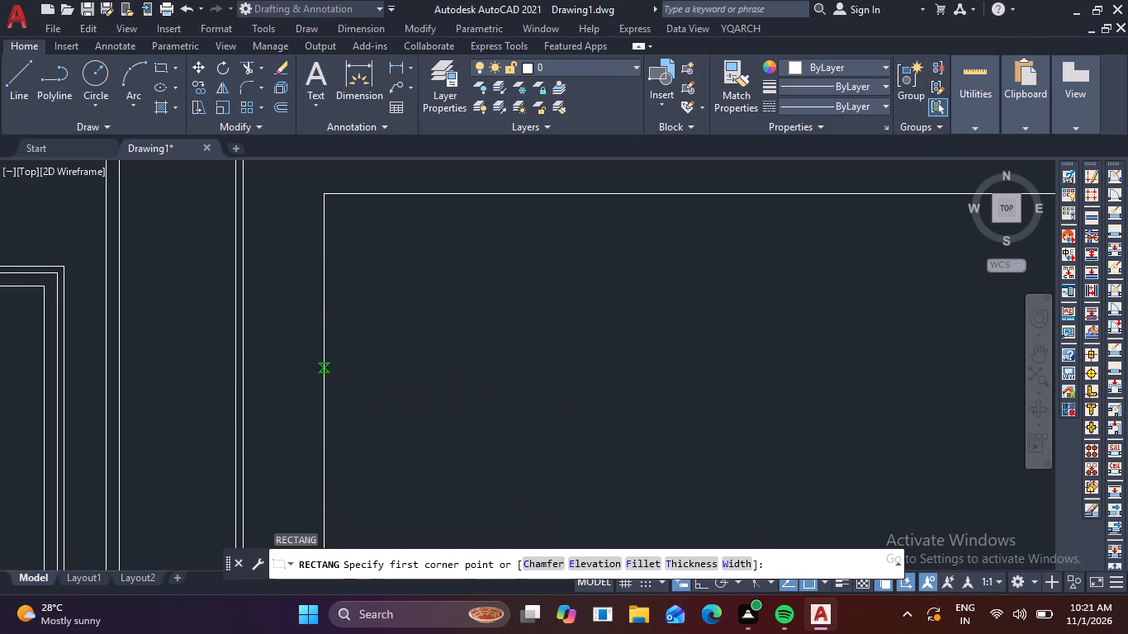
scroll(617, 476, down, 4)
middle_drag(626, 480, 590, 385)
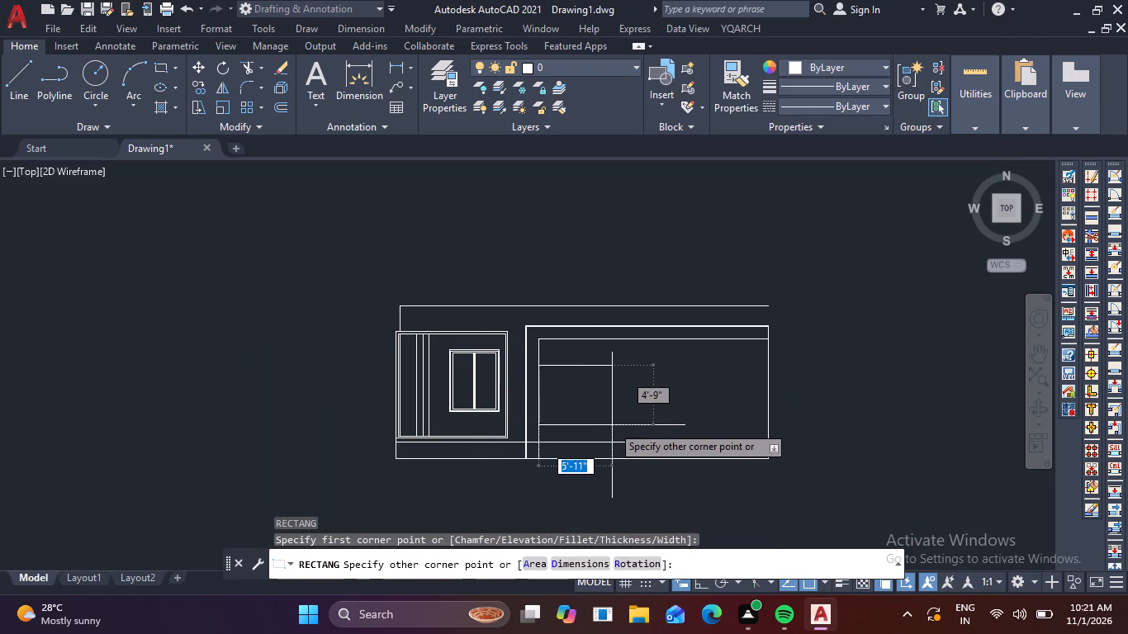
key(6)
key(apostrophe)
key(Tab)
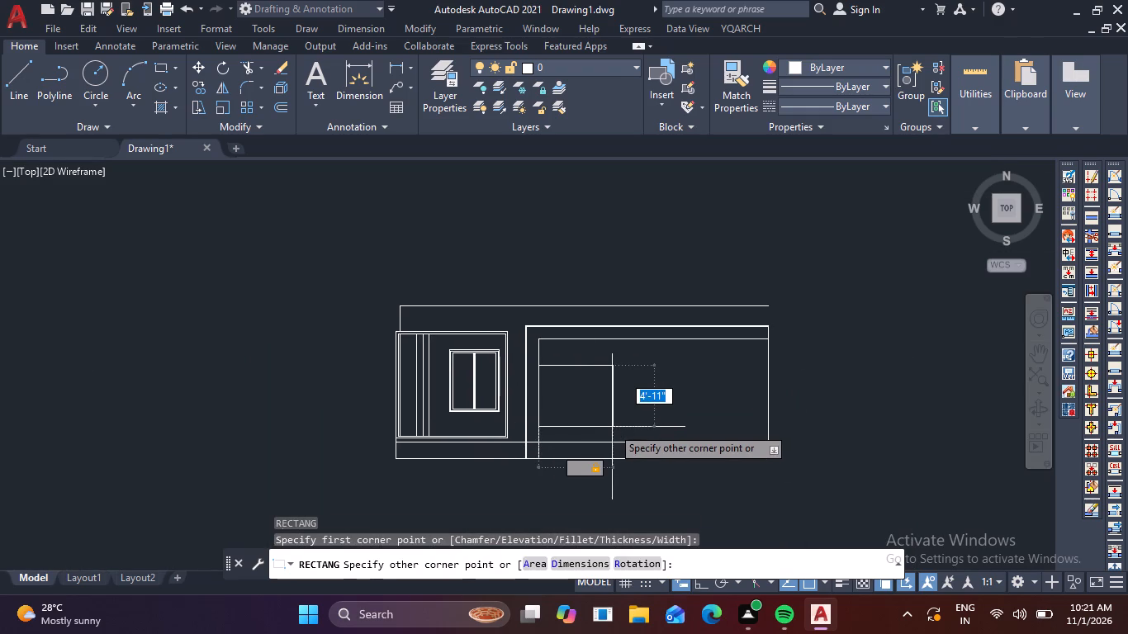
text(5')
key(Return)
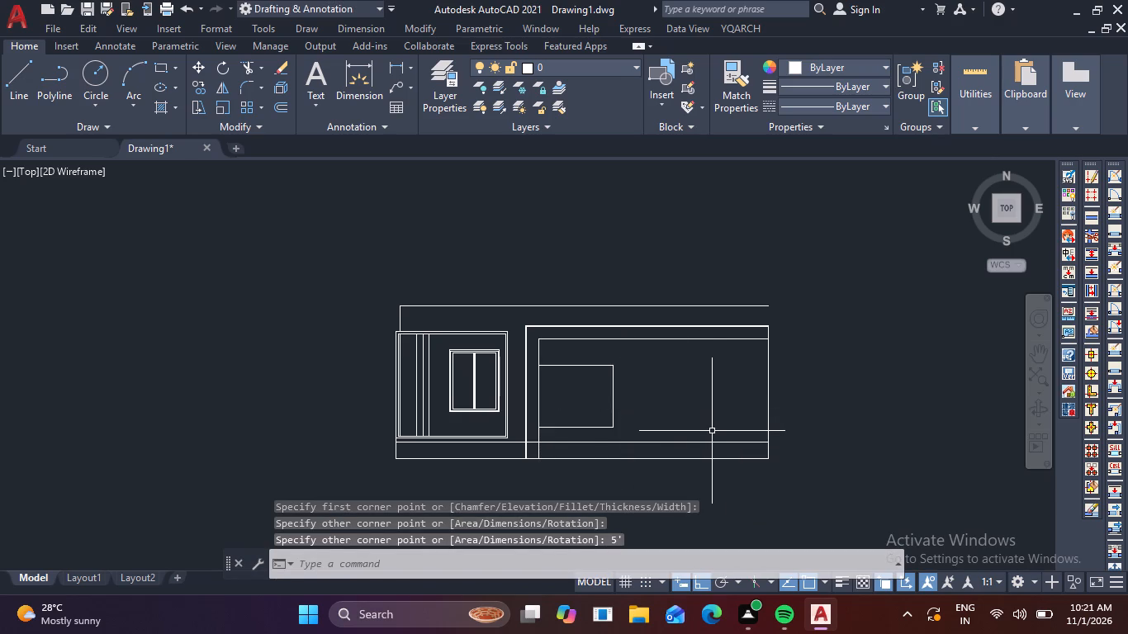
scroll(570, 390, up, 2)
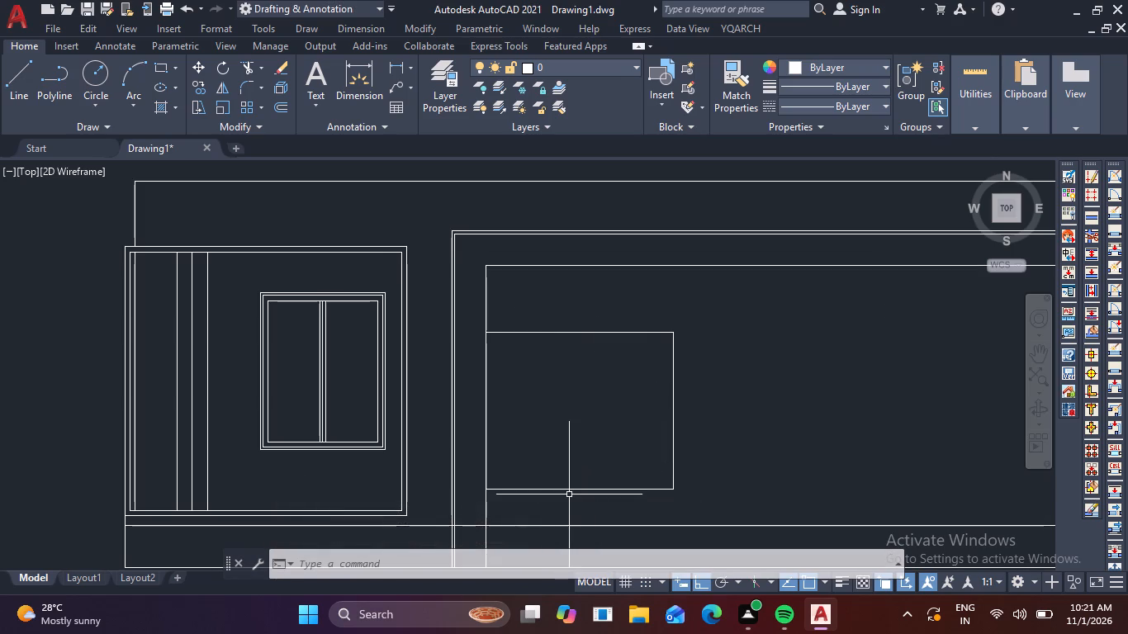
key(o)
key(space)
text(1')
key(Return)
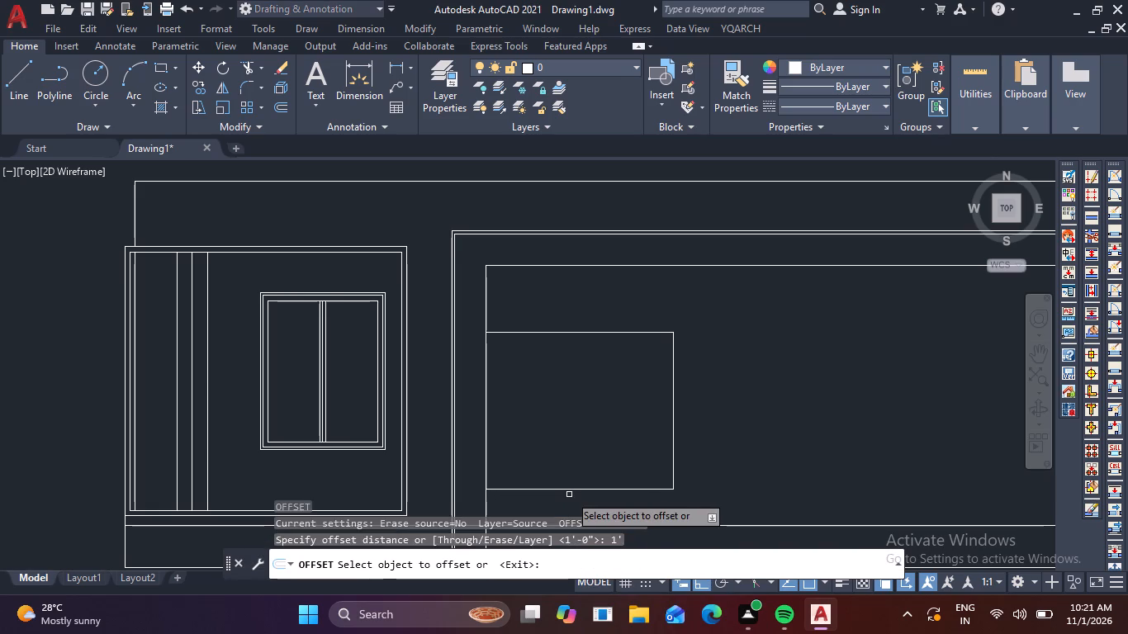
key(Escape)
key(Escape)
Offset the 6' by 5' rectangle 1" inward, and offset the resulting rectangle another 1" inward.
key(o)
key(Return)
text(1)
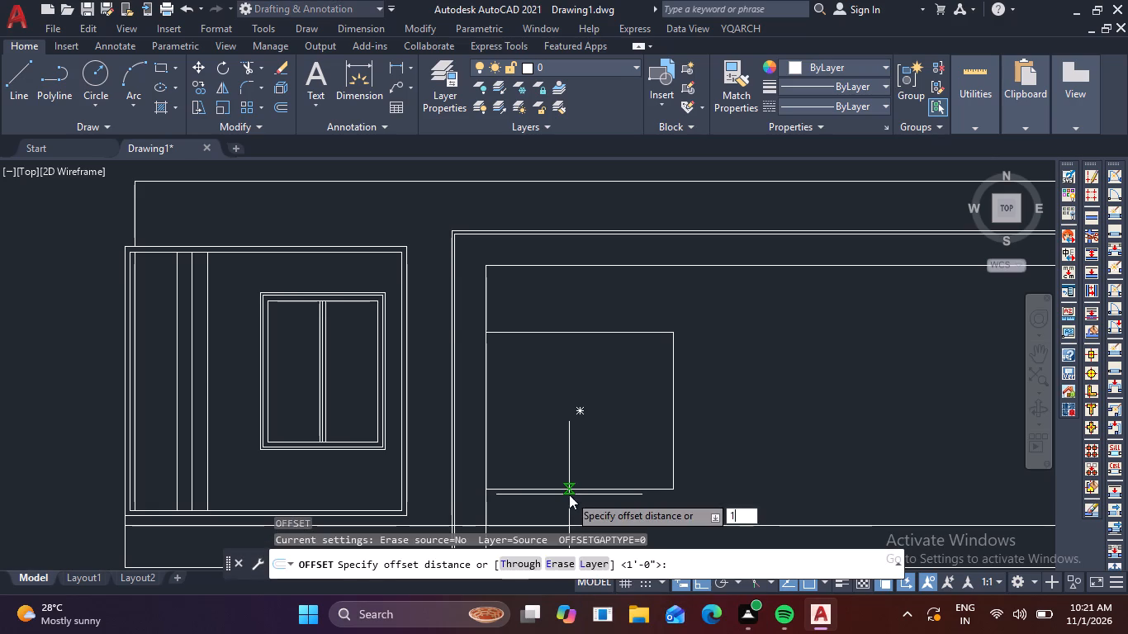
key(space)
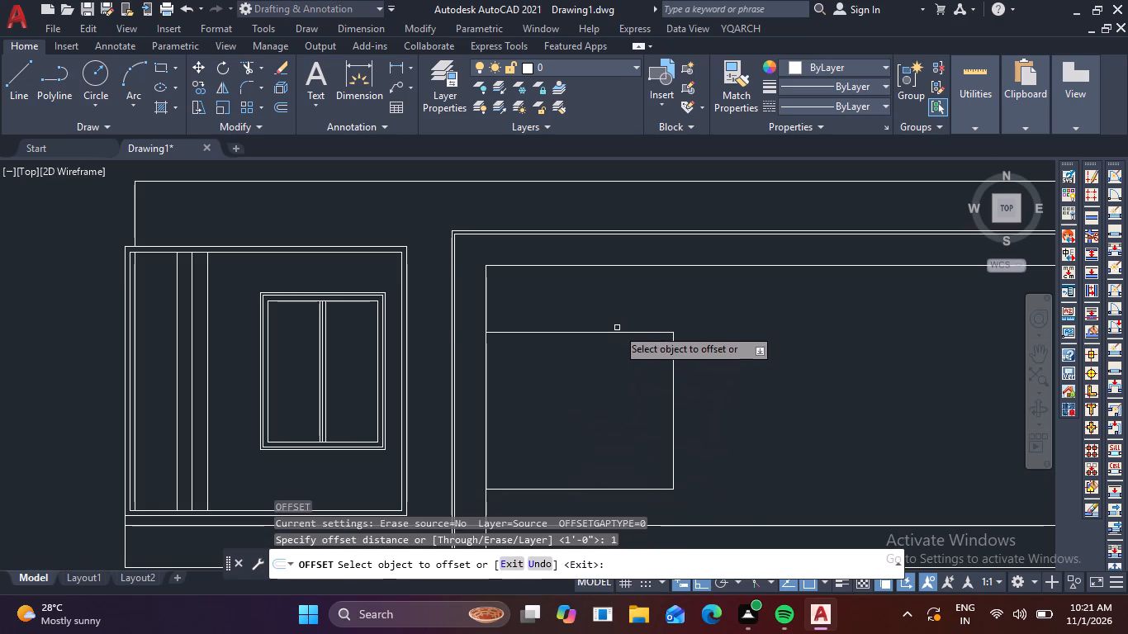
click(615, 330)
click(609, 376)
scroll(633, 341, up, 4)
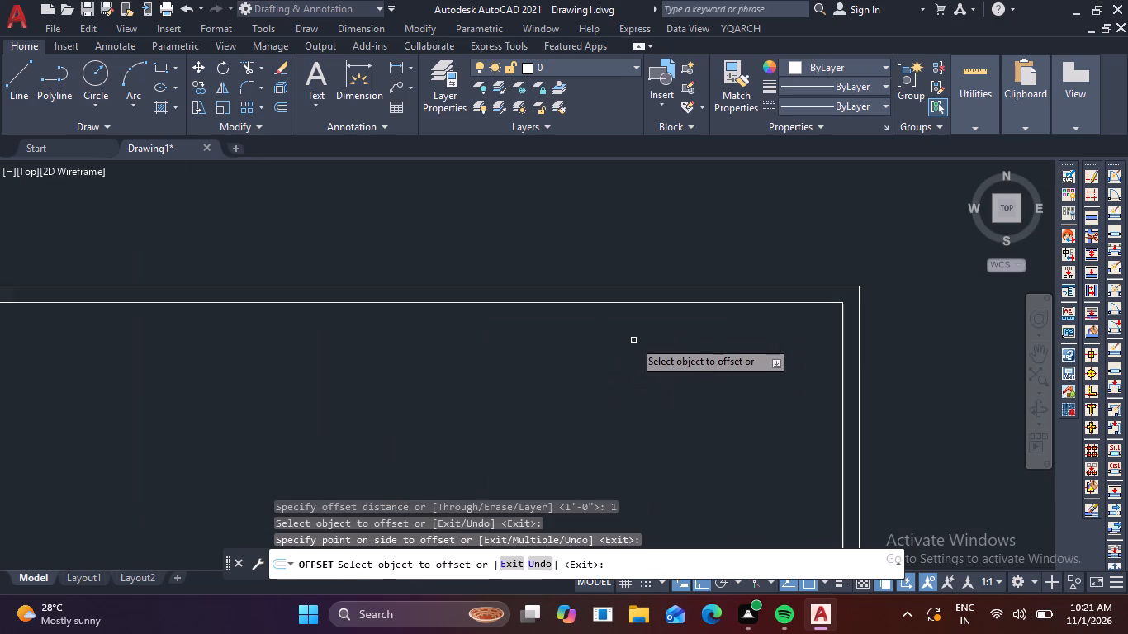
click(660, 300)
click(659, 302)
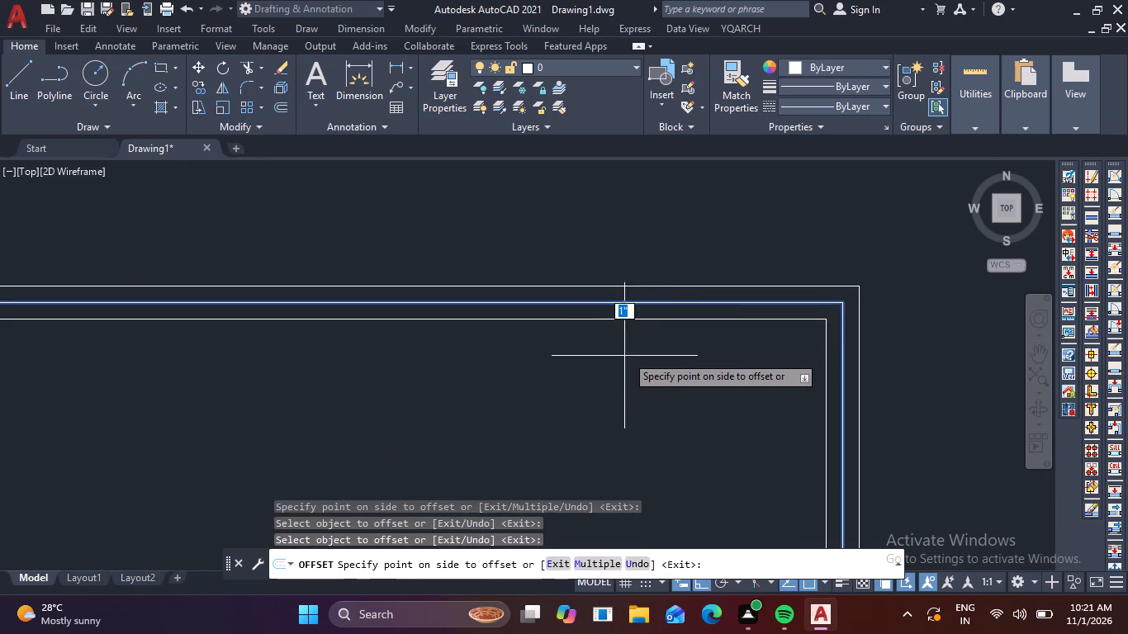
click(623, 357)
scroll(623, 357, down, 3)
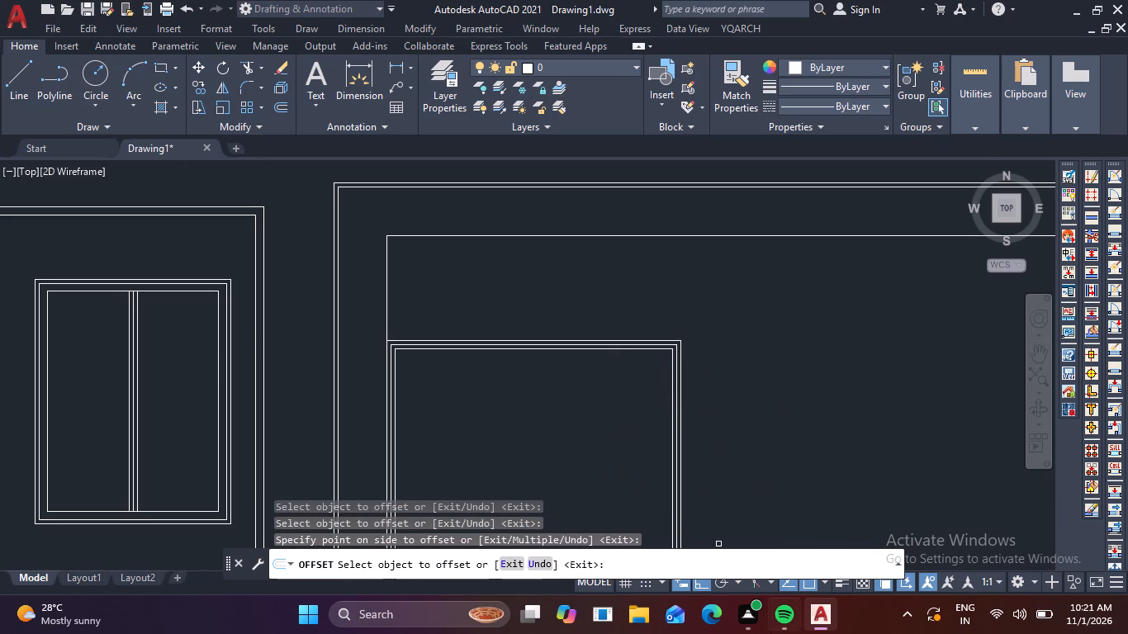
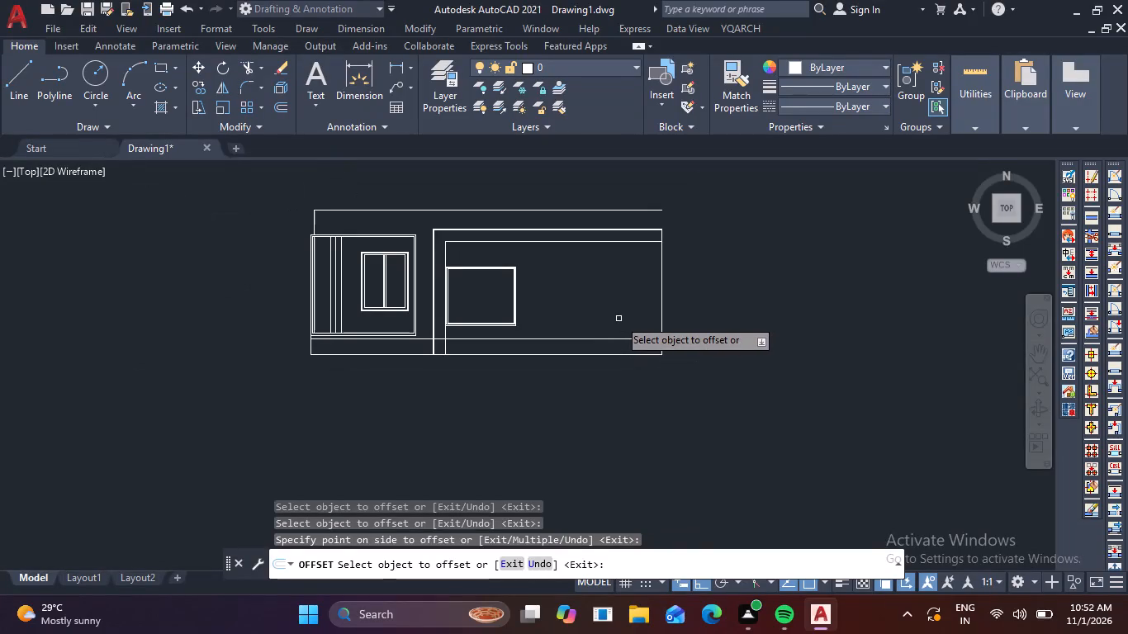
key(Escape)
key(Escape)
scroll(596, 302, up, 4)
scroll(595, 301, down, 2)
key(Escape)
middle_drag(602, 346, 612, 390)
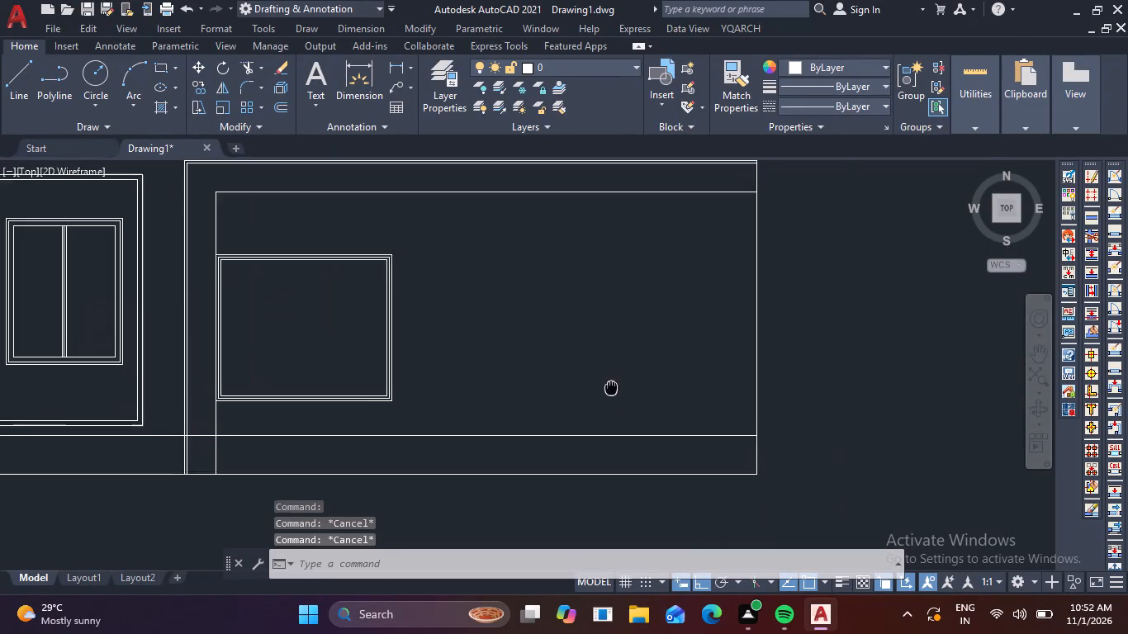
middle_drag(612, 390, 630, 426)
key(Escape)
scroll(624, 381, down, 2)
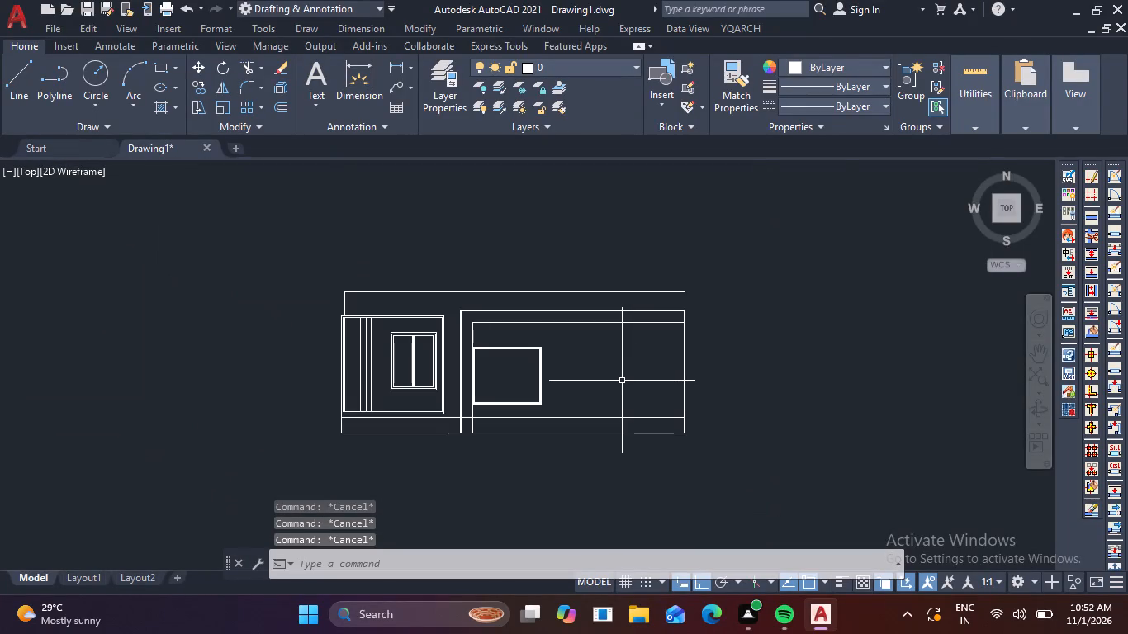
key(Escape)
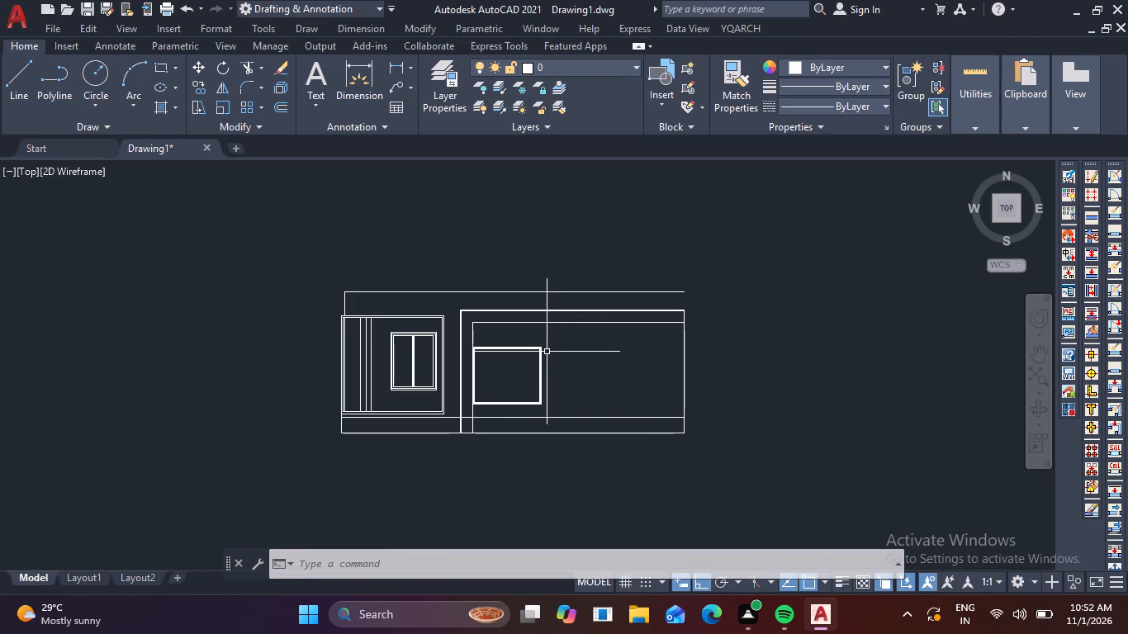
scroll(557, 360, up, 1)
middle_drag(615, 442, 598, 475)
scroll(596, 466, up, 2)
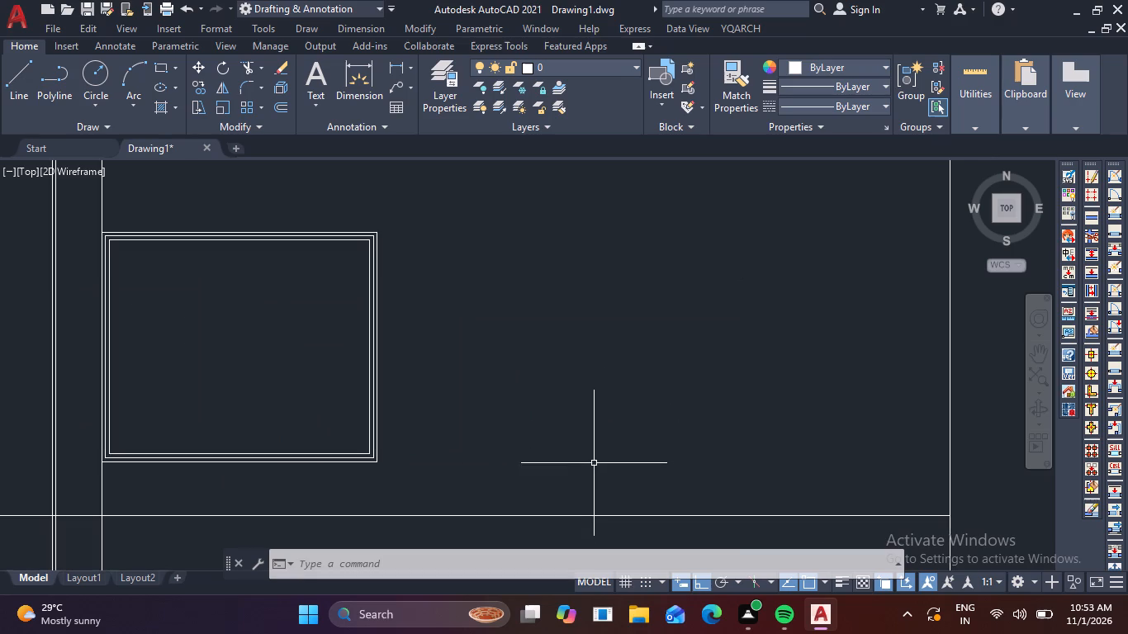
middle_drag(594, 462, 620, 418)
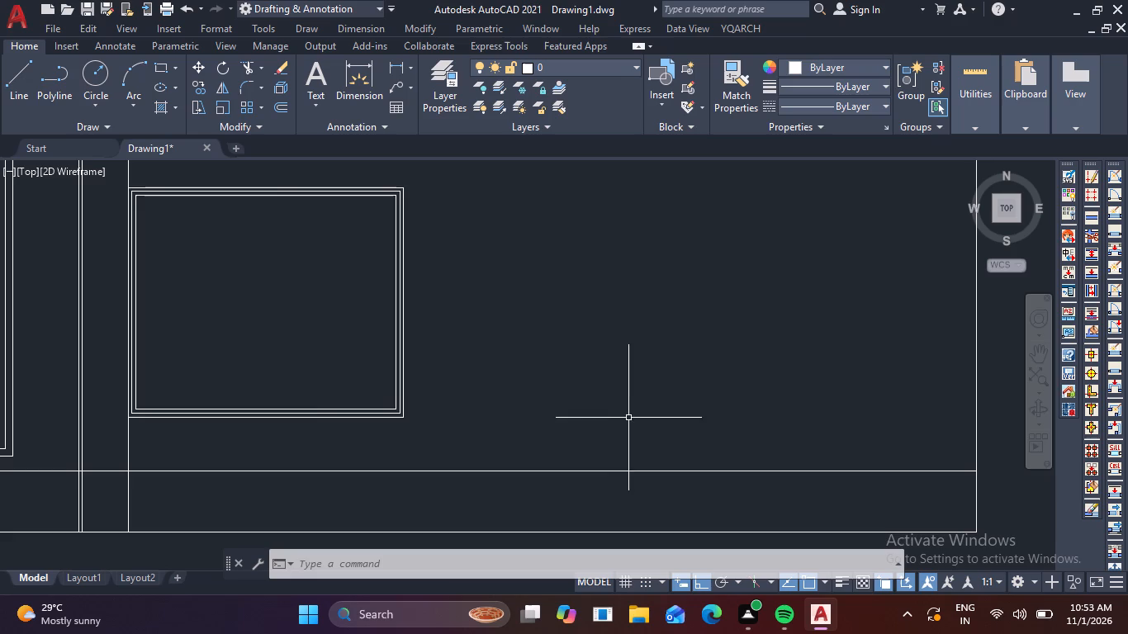
Draw three vertical lines about 1'-4" high across the bottom strip, spaced out between the 6' by 5' frame and the outline's right edge.
scroll(621, 427, down, 1)
text(l)
key(space)
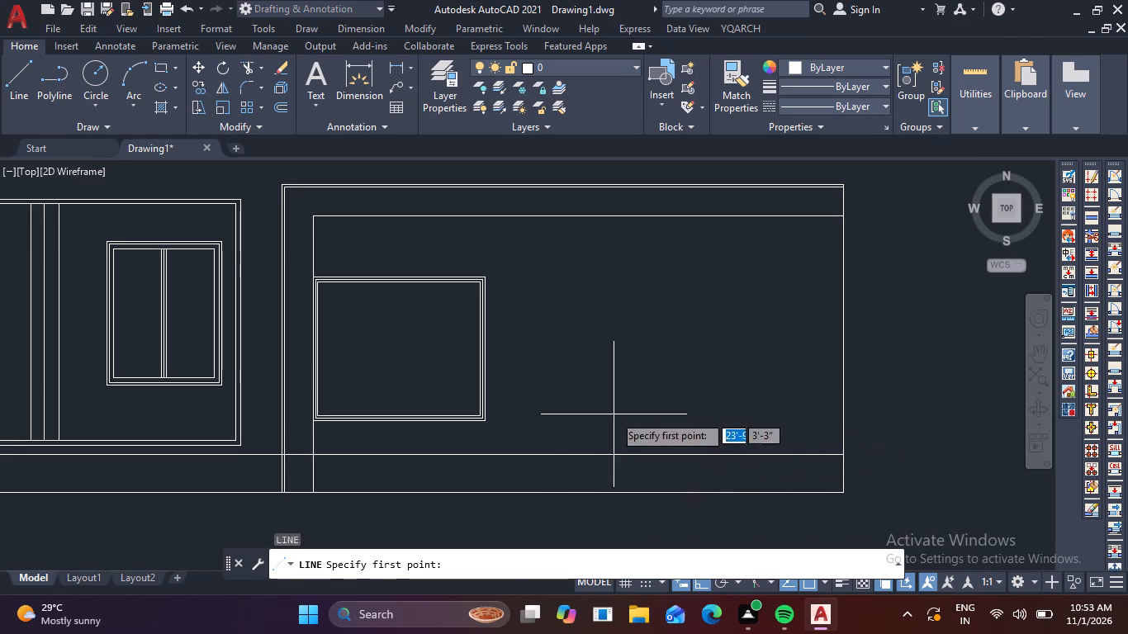
click(543, 454)
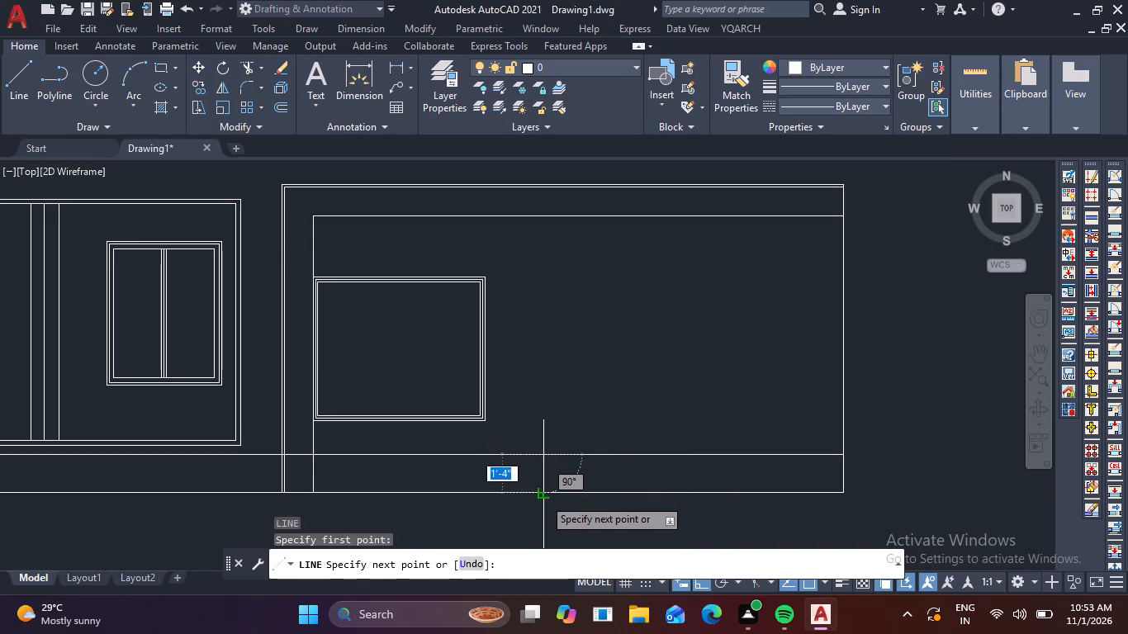
click(544, 494)
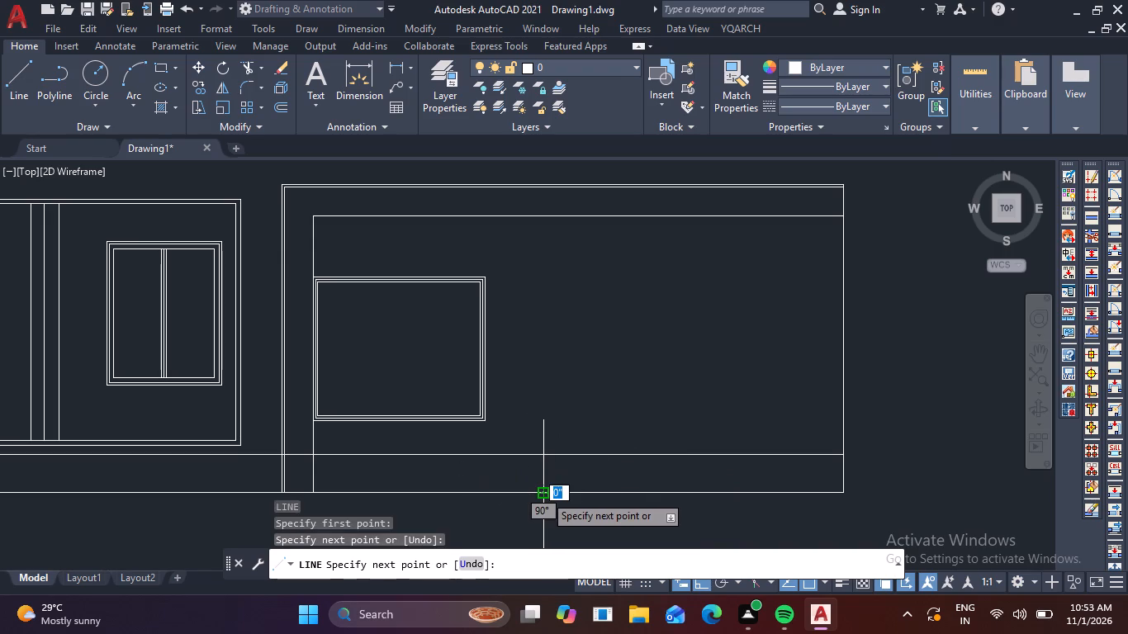
key(space)
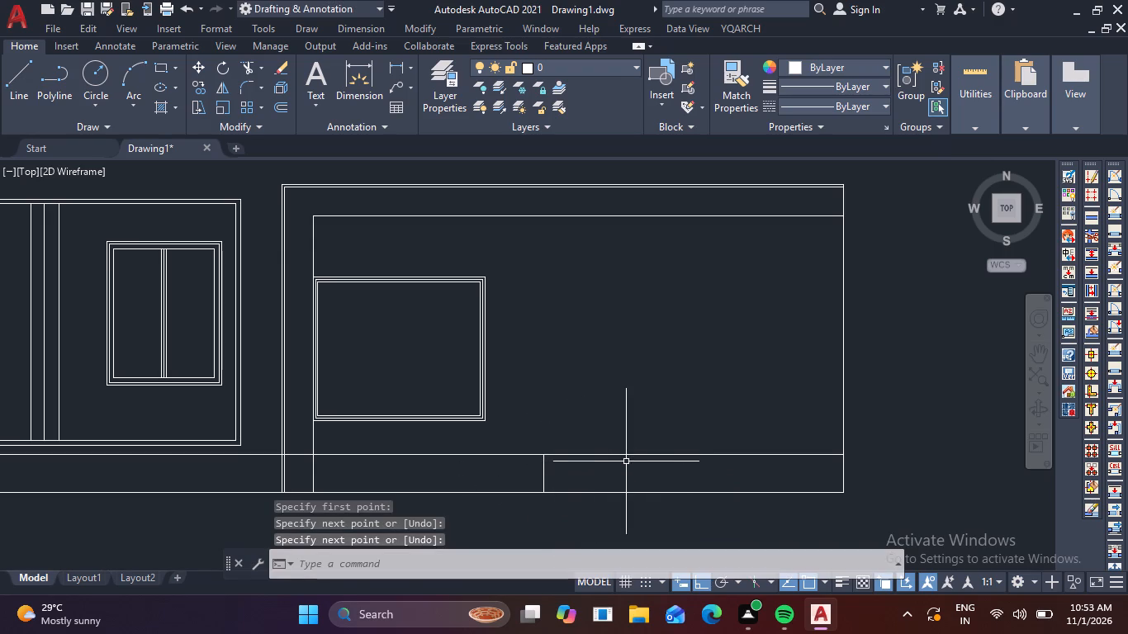
key(space)
click(632, 455)
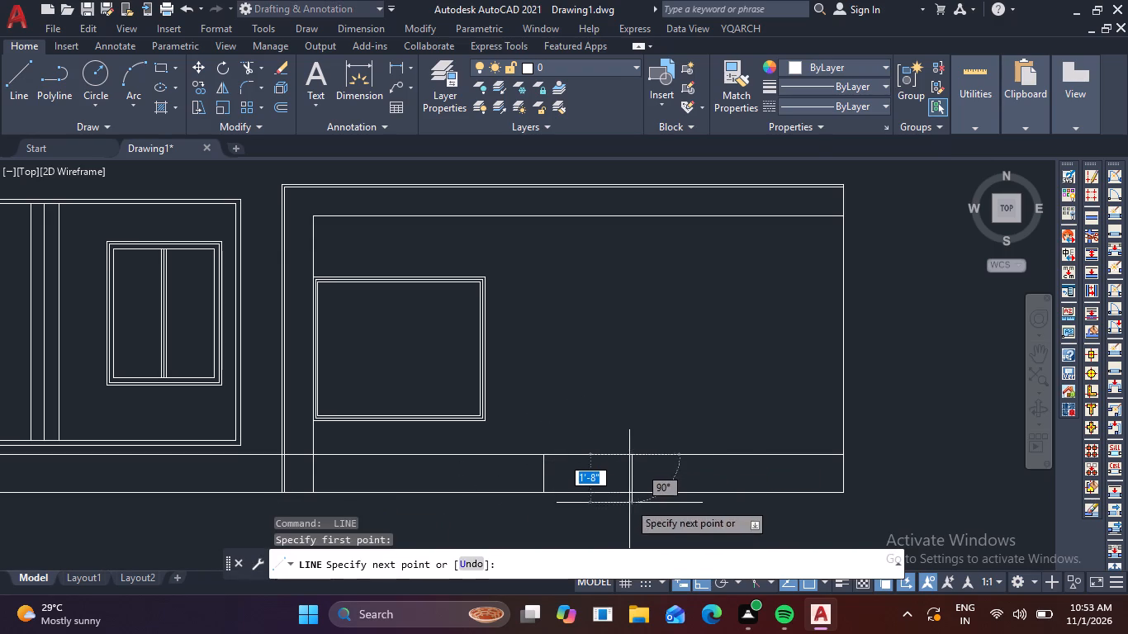
click(633, 498)
key(space)
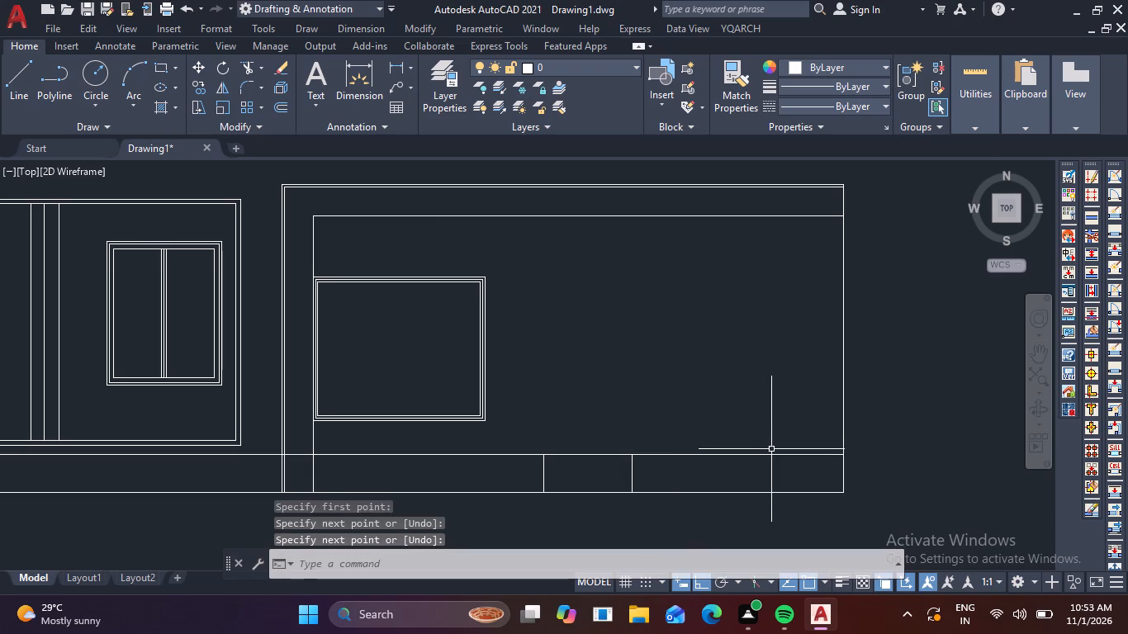
key(space)
click(759, 457)
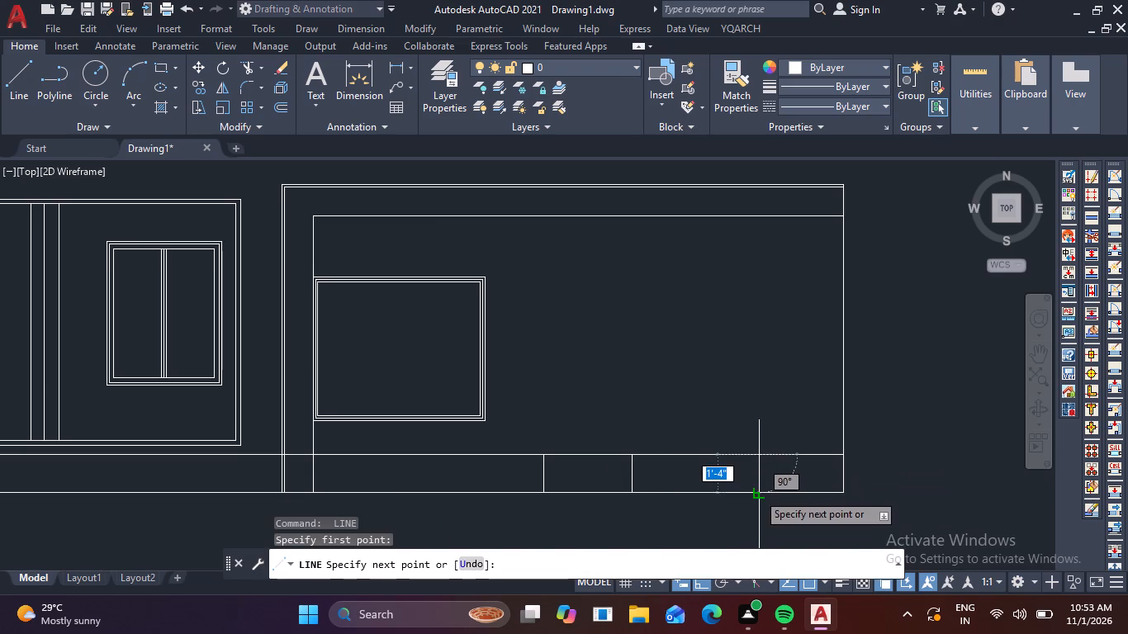
click(757, 493)
key(space)
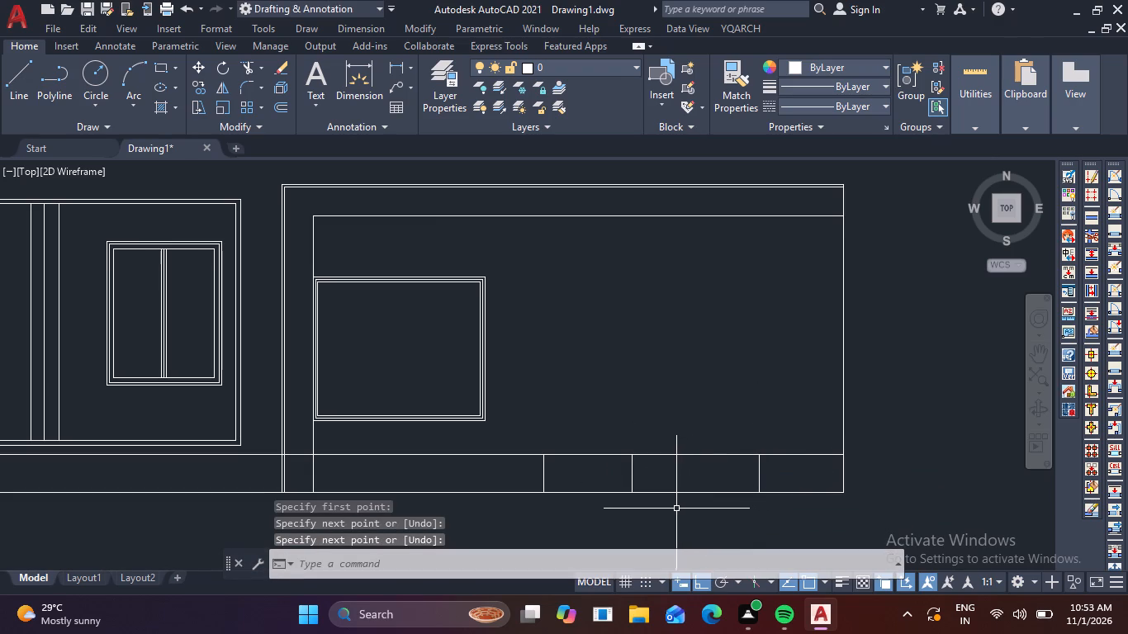
Draw a horizontal line between the first two vertical dividers, about 2" below the bottom strip's top edge.
key(space)
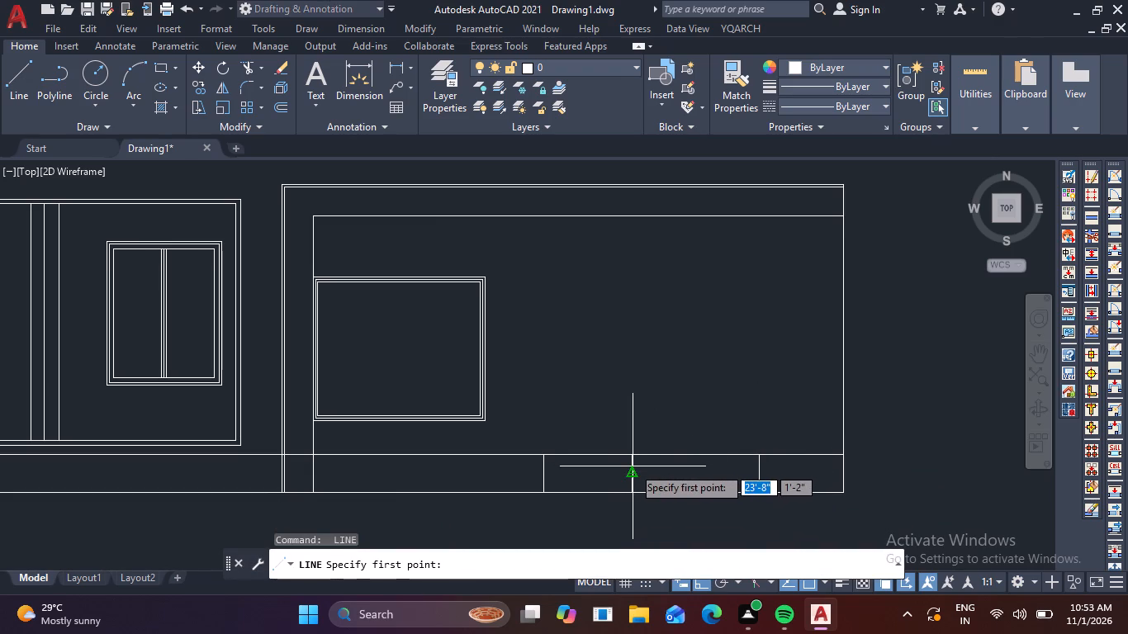
scroll(633, 466, up, 3)
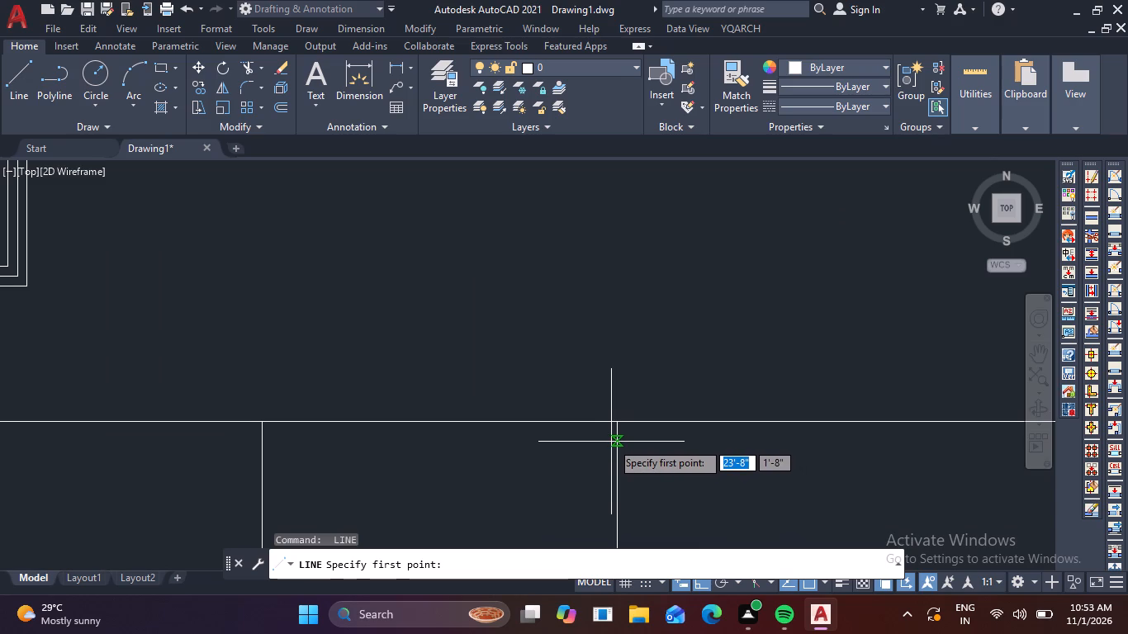
click(621, 440)
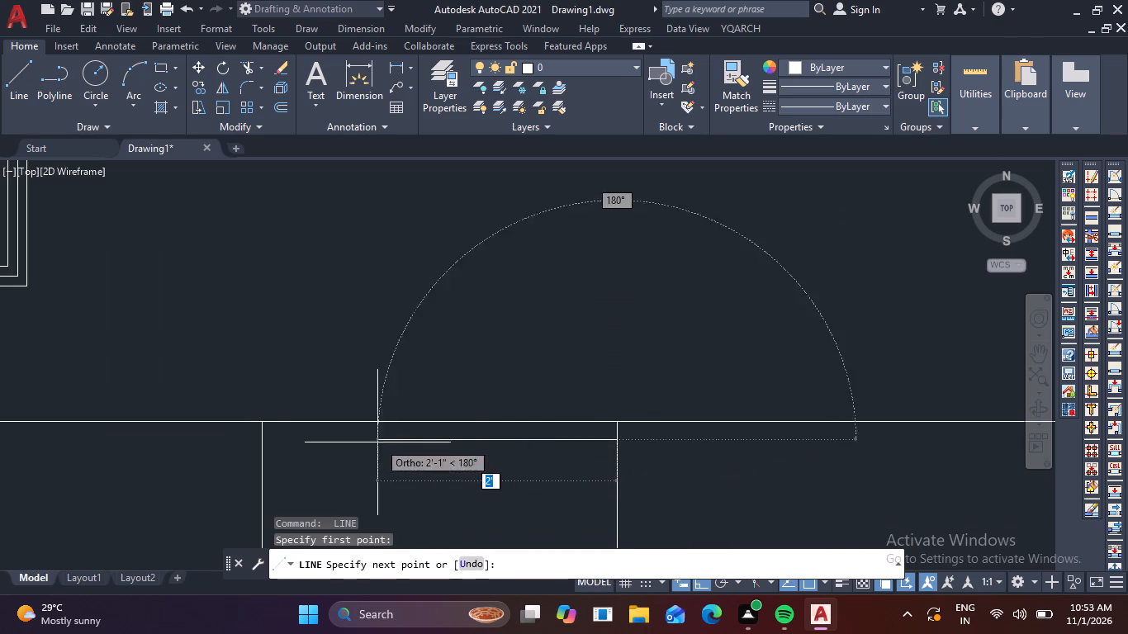
click(262, 446)
key(space)
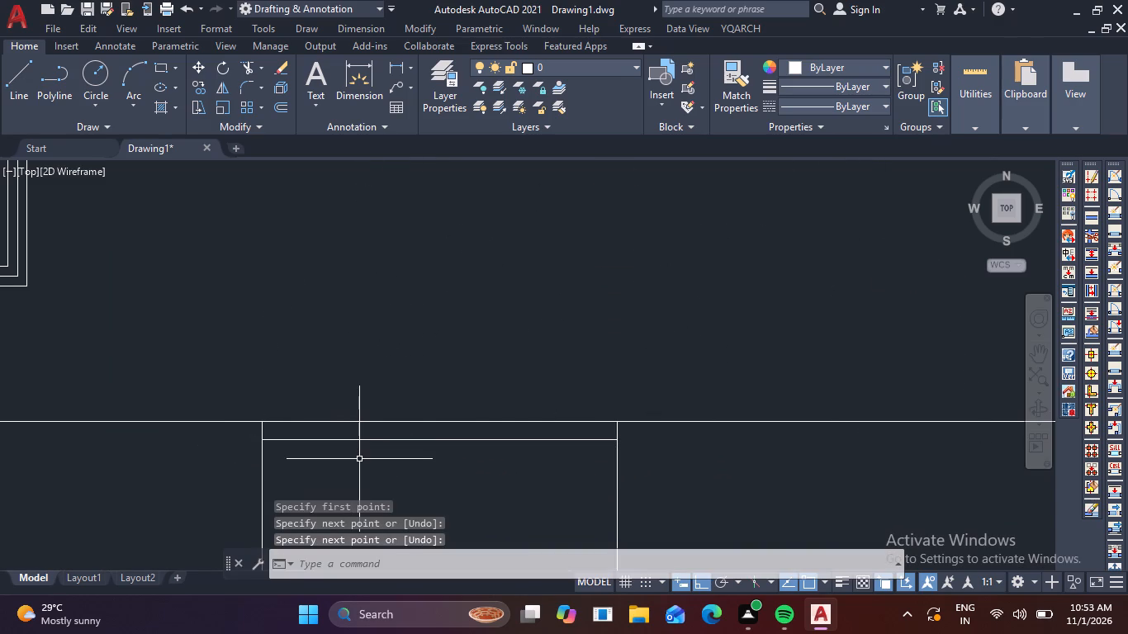
Offset the short horizontal line downward six times at 2" spacing with the Multiple option, filling the bay down to the strip's base.
text(o)
key(space)
text(2)
key(space)
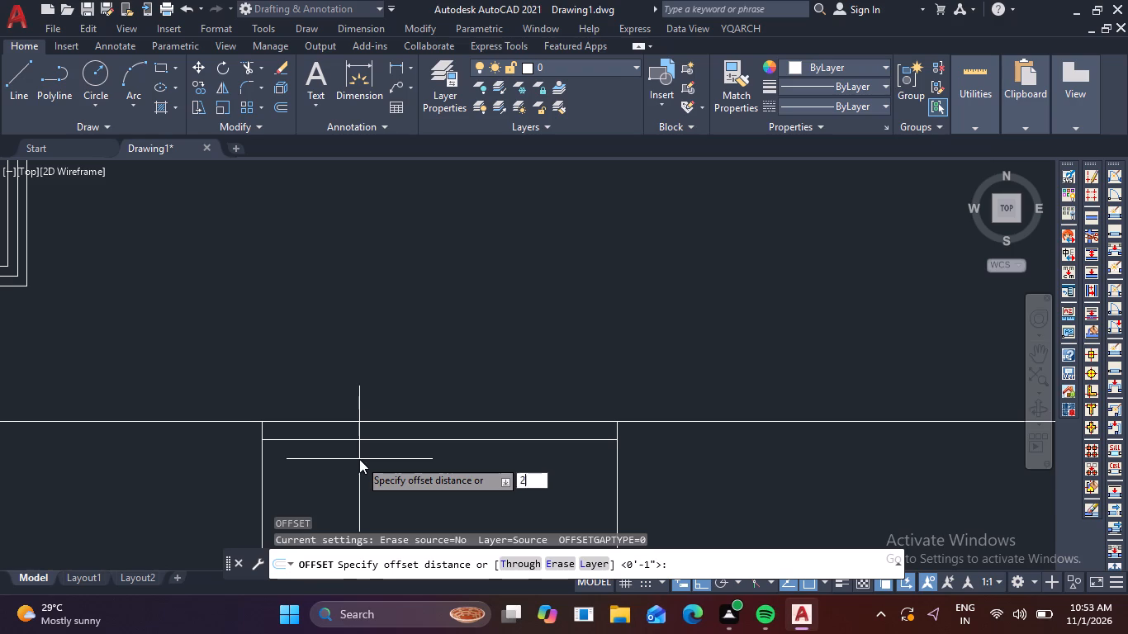
click(407, 439)
right_click(407, 439)
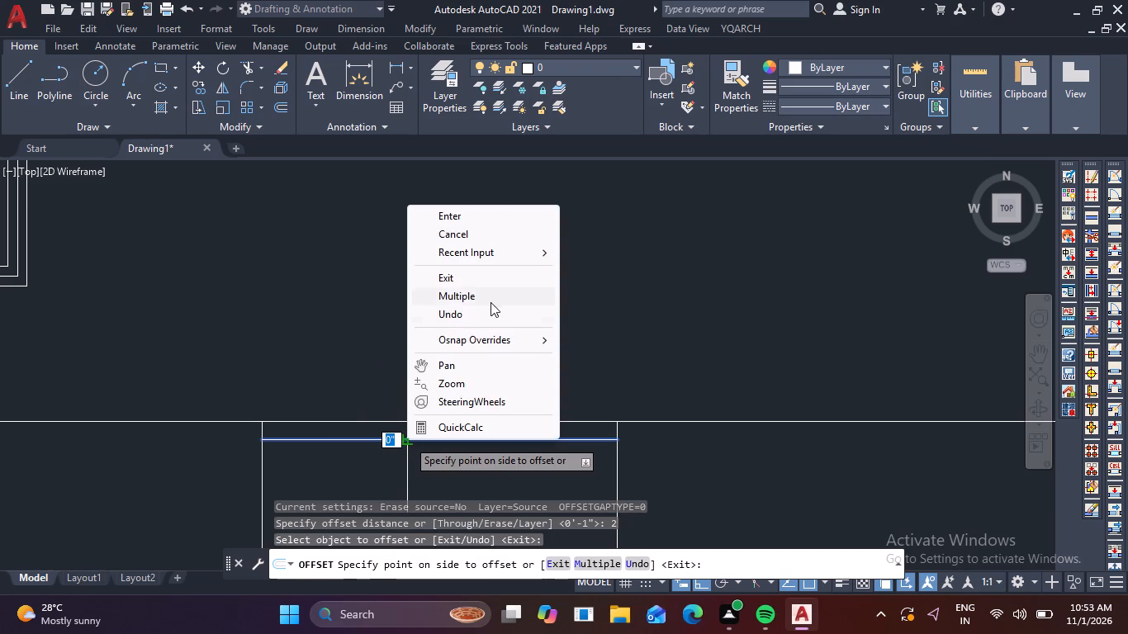
click(462, 293)
scroll(651, 441, down, 4)
scroll(723, 339, up, 1)
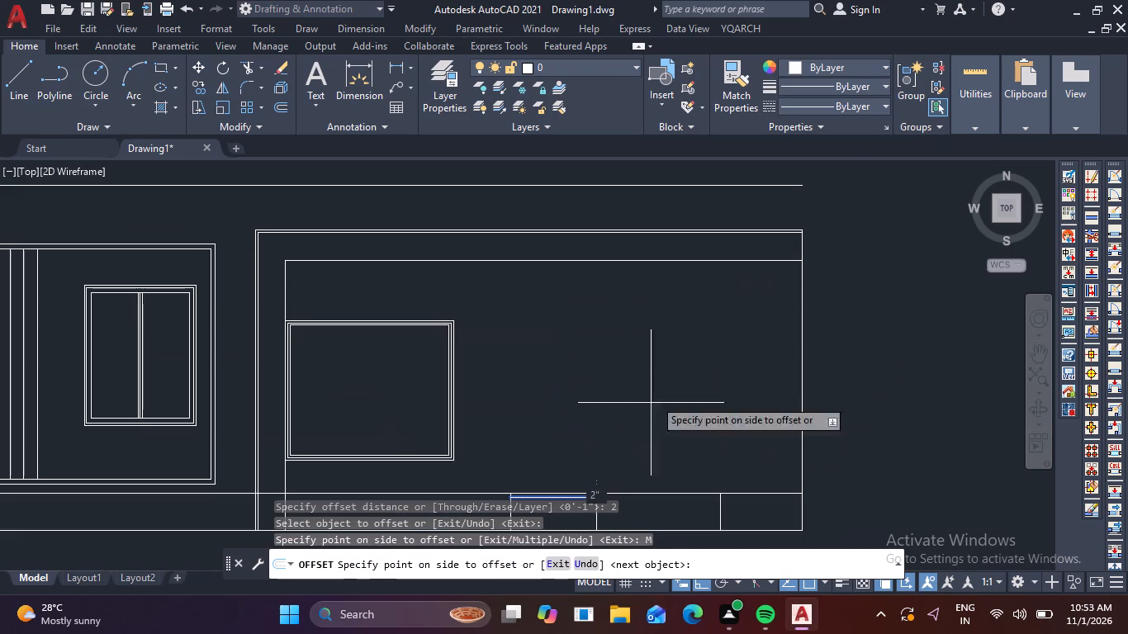
middle_drag(682, 449, 656, 215)
triple_click(535, 405)
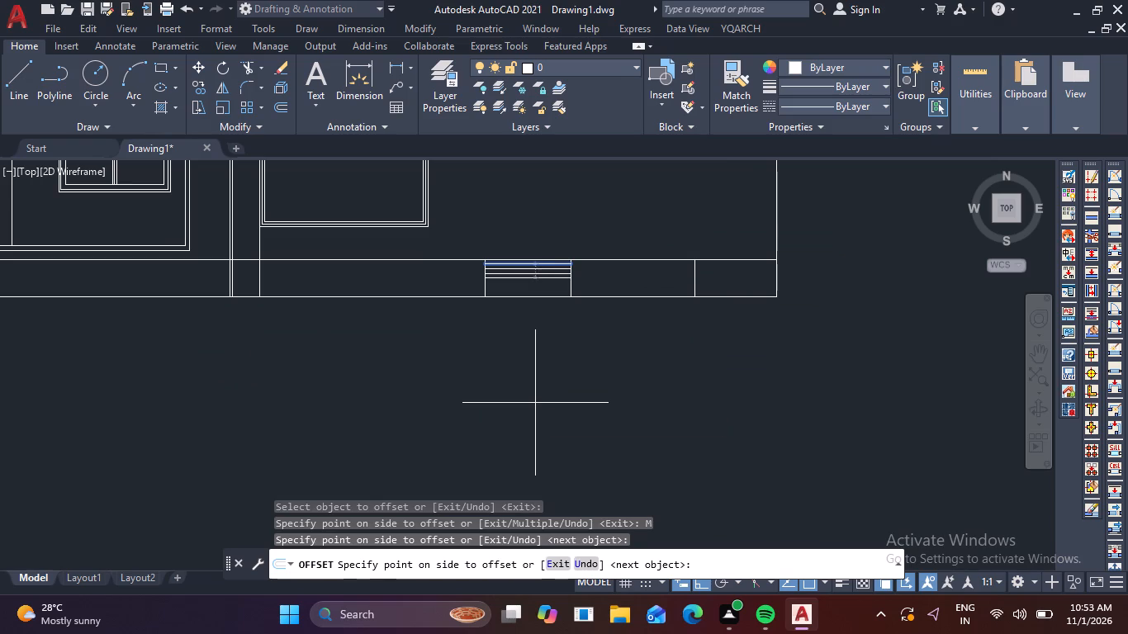
triple_click(535, 403)
click(541, 400)
click(566, 400)
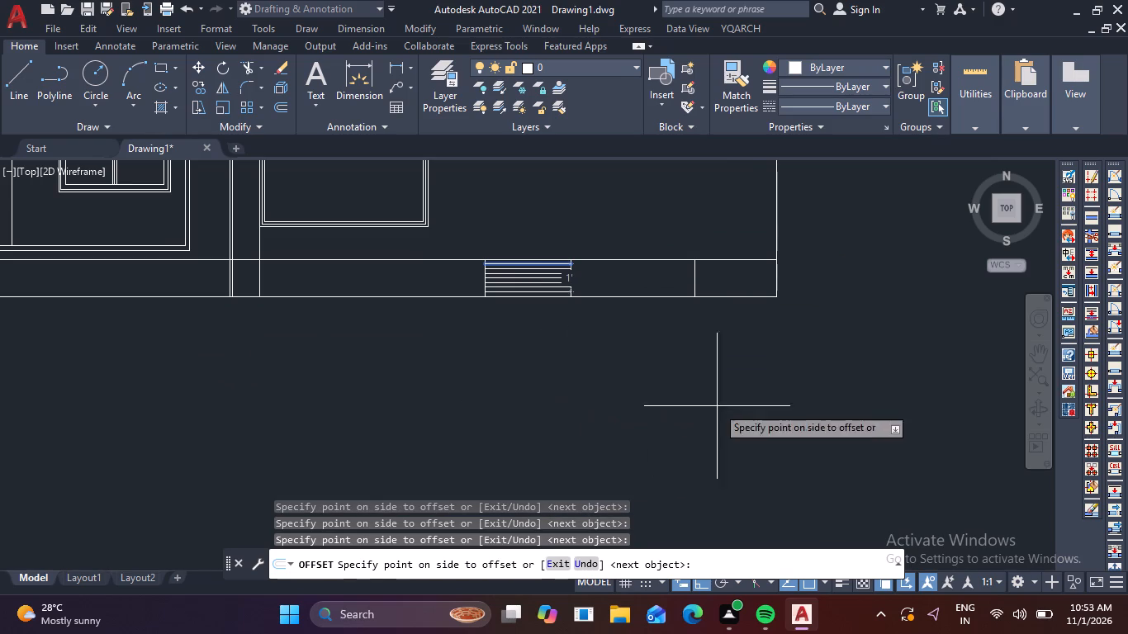
click(583, 449)
key(Escape)
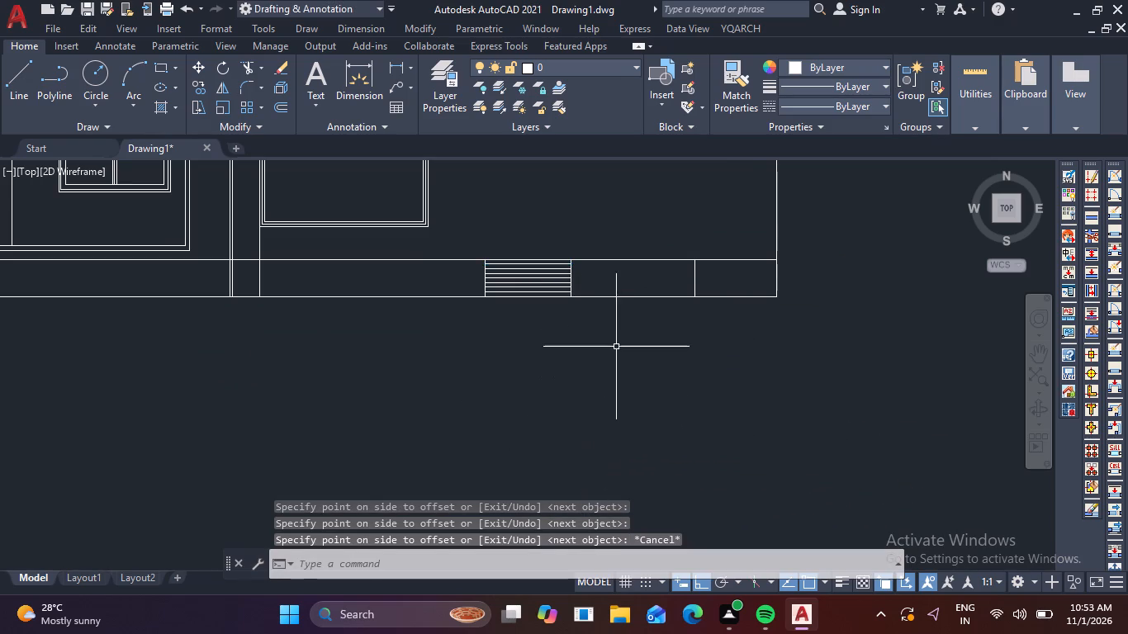
Copy the seven horizontal lines from the bay's upper-right corner to the strip's right end, about 7'-4" away.
scroll(615, 320, up, 1)
scroll(623, 314, down, 2)
scroll(582, 296, up, 6)
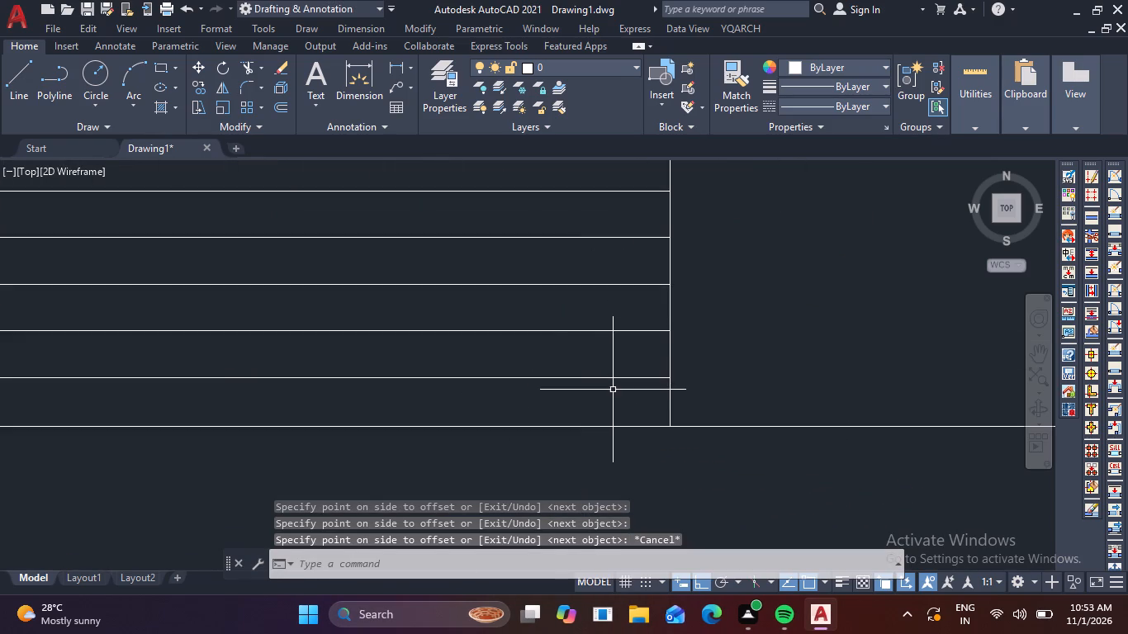
scroll(613, 390, down, 2)
middle_drag(613, 390, 619, 409)
click(622, 418)
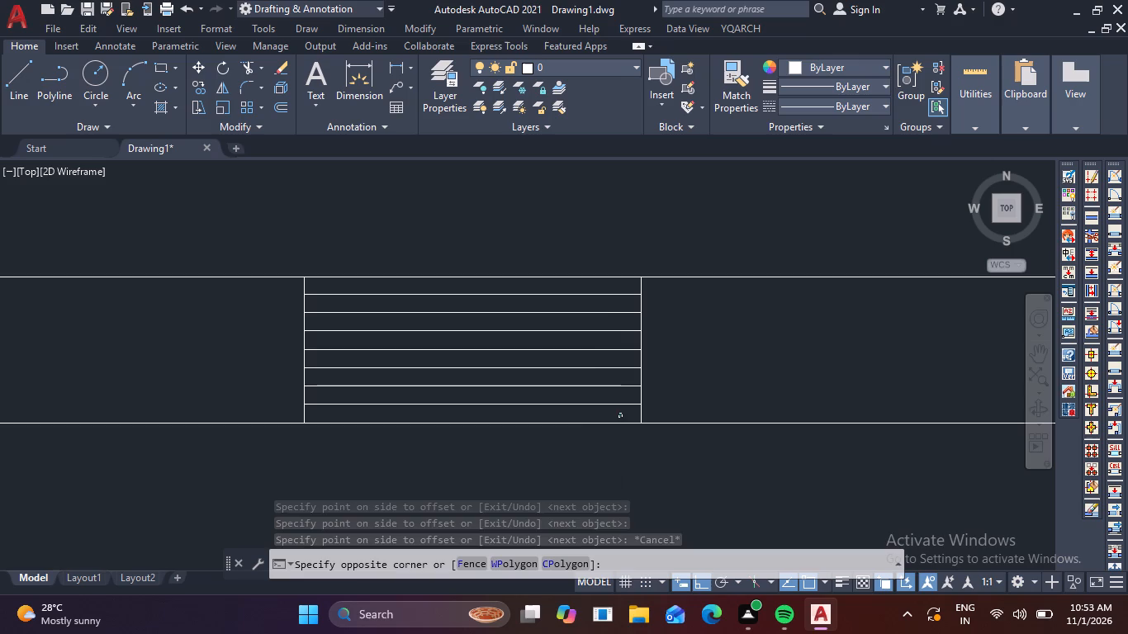
click(552, 291)
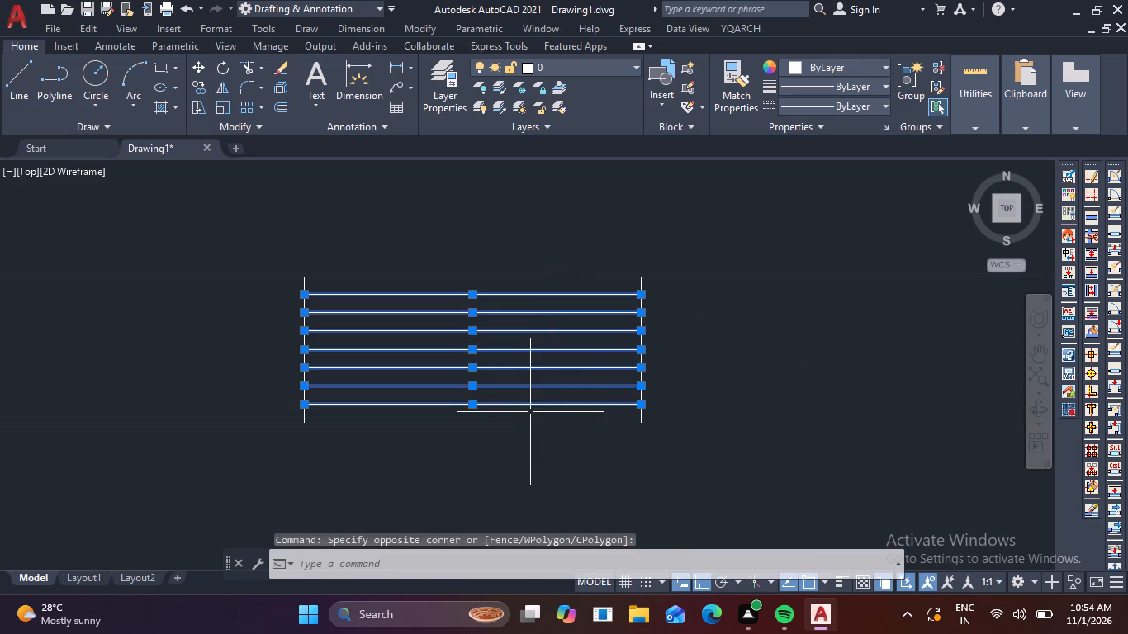
text(co)
key(space)
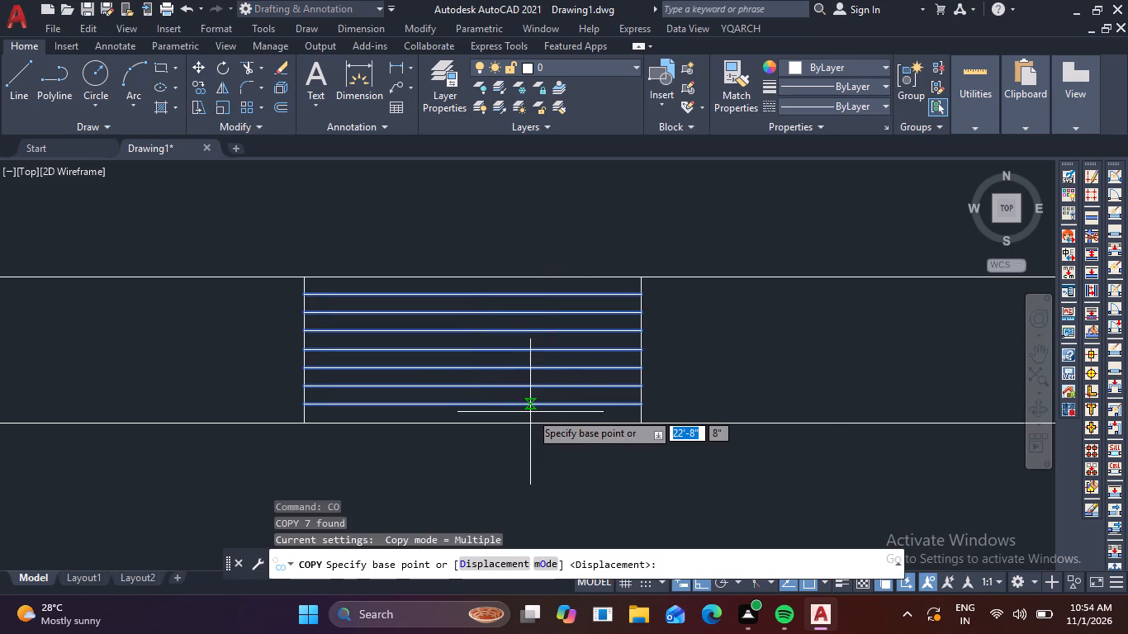
click(639, 275)
scroll(701, 281, down, 3)
middle_drag(682, 278, 506, 282)
scroll(666, 277, up, 5)
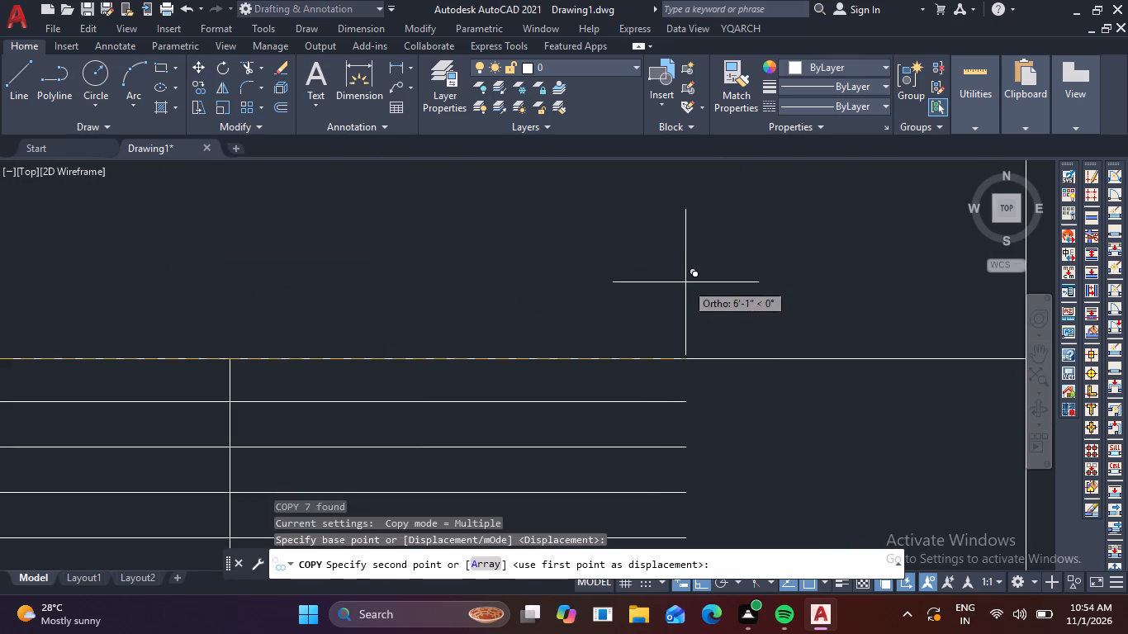
scroll(739, 301, down, 2)
middle_drag(739, 307, 626, 280)
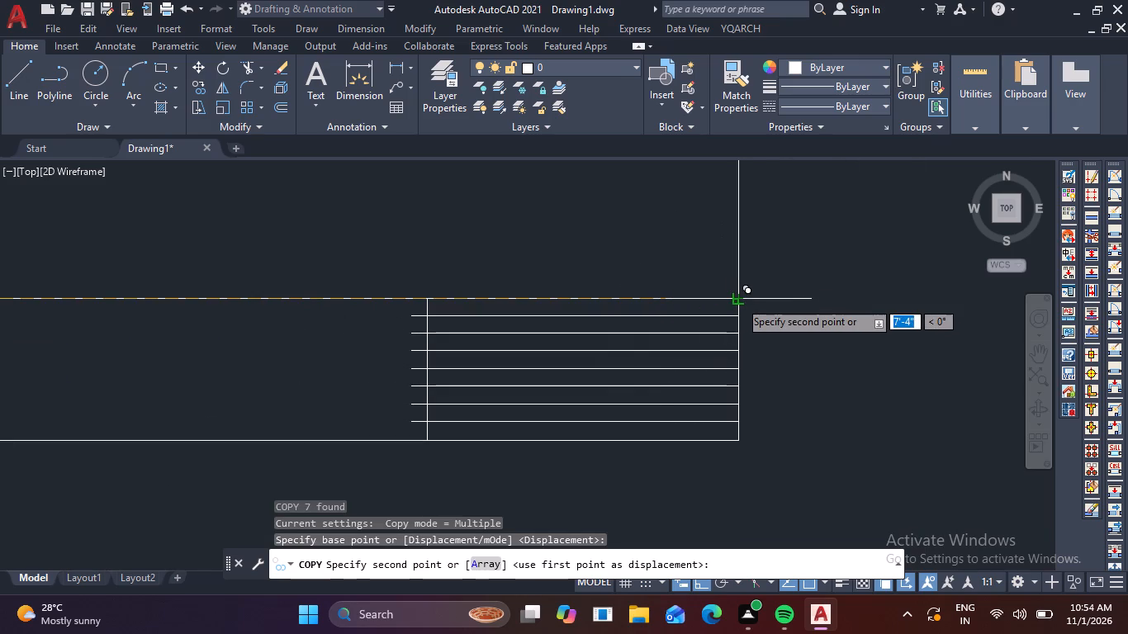
click(739, 300)
key(Escape)
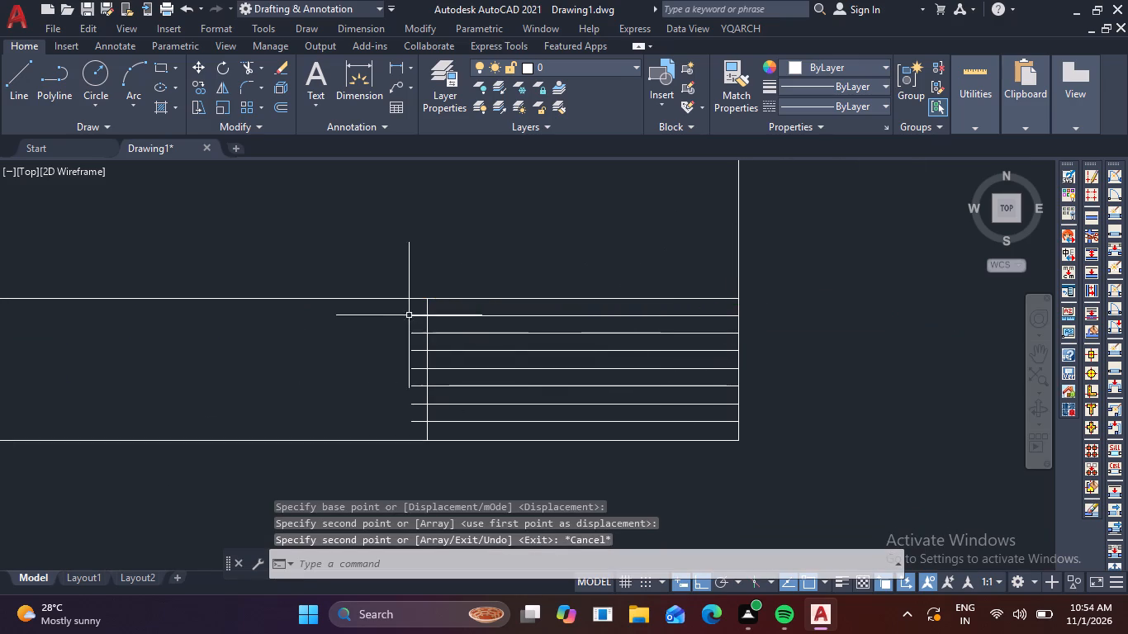
Delete the third vertical divider that crosses the copied horizontal lines.
click(429, 305)
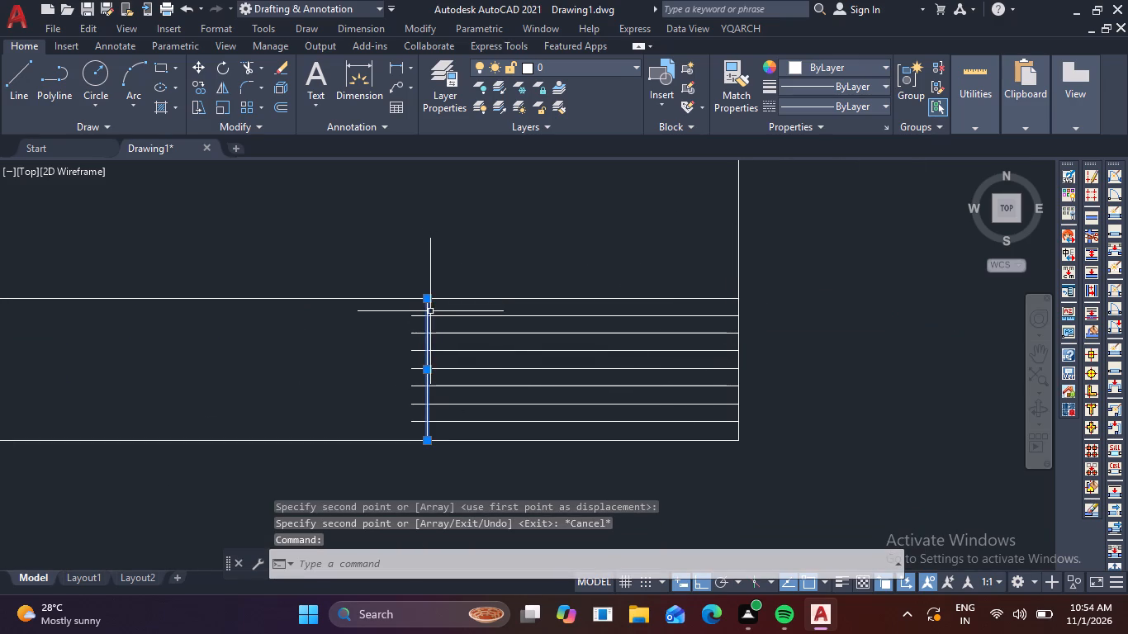
key(Delete)
Draw a vertical line along the open ends of the copied horizontal lines, from the topmost one down to the strip's base.
key(l)
key(space)
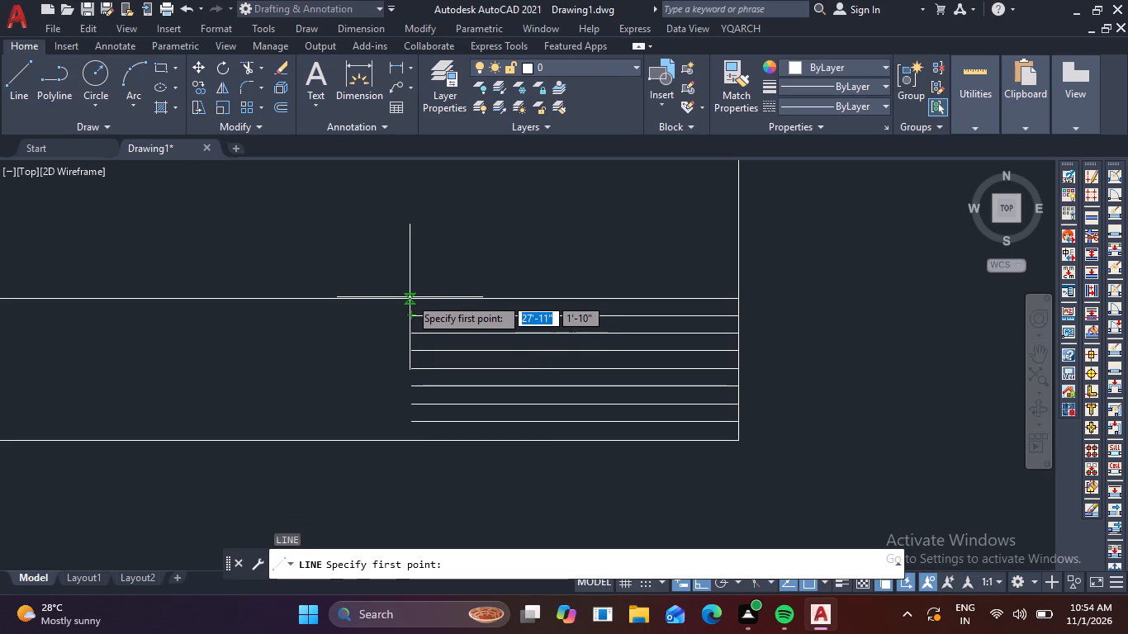
click(411, 317)
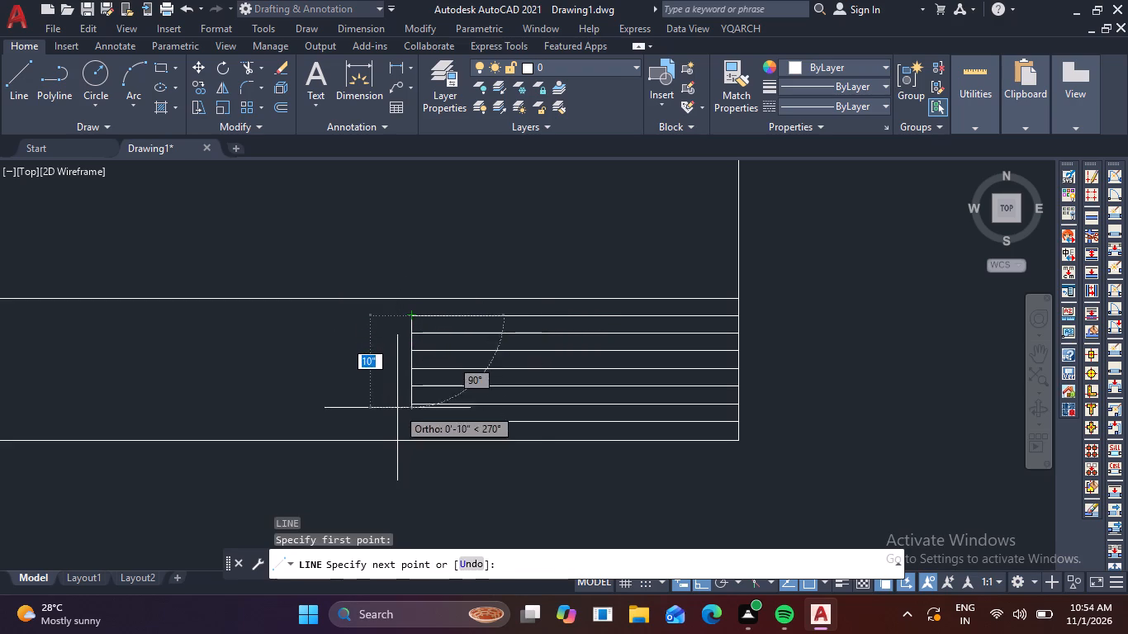
click(410, 438)
key(Escape)
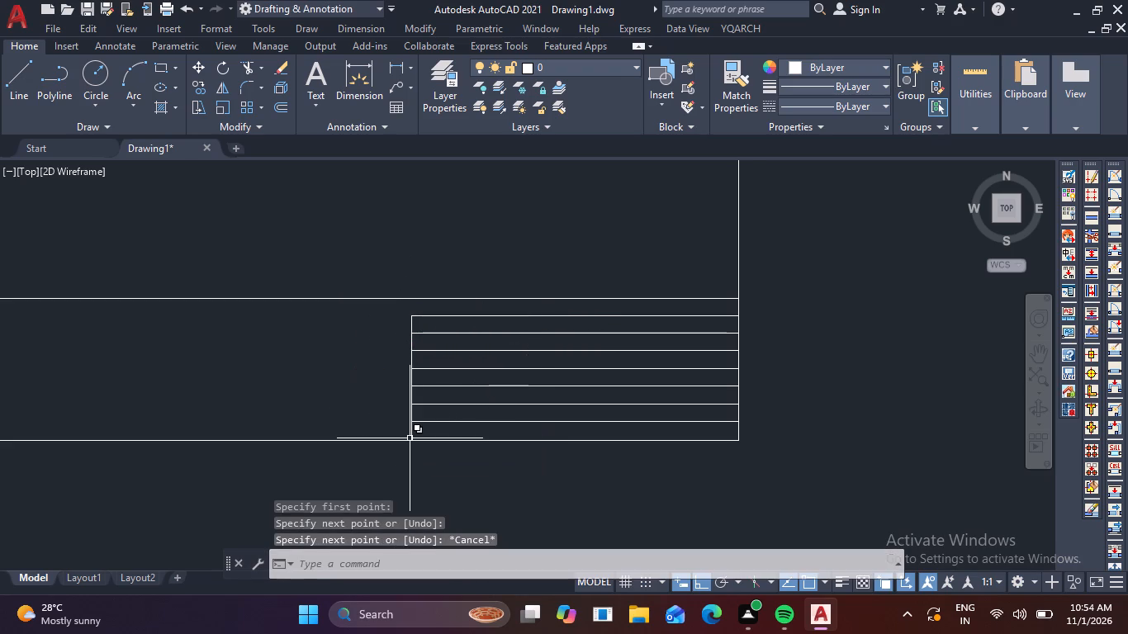
Extend the new vertical line up to the bottom strip's top edge to close off the right-end bay.
key(e)
key(x)
key(space)
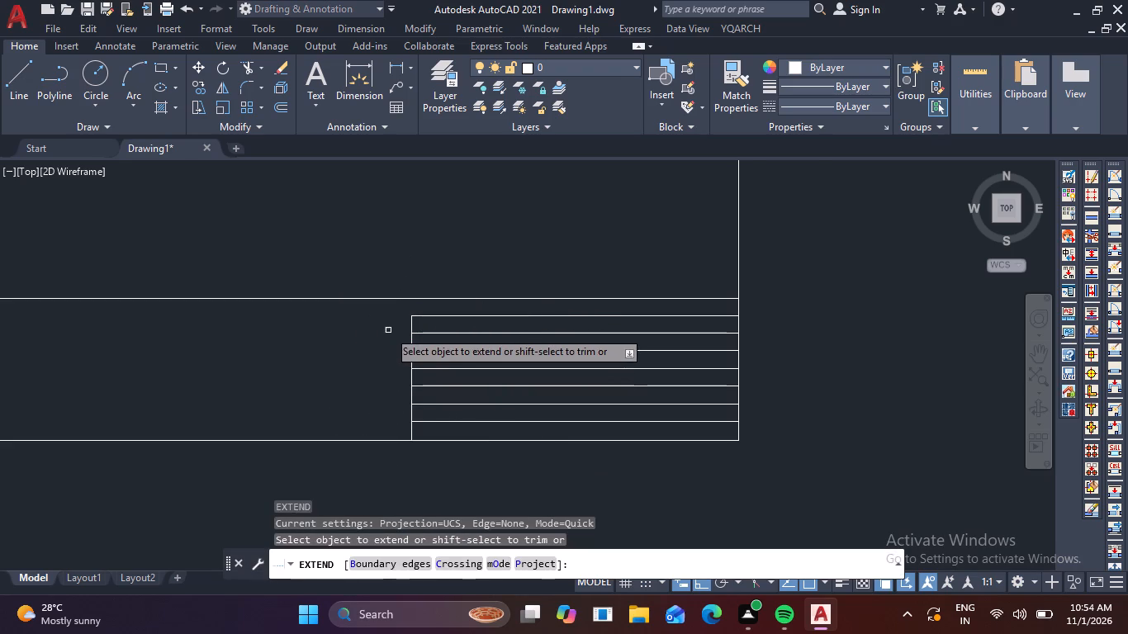
scroll(410, 327, up, 2)
click(402, 319)
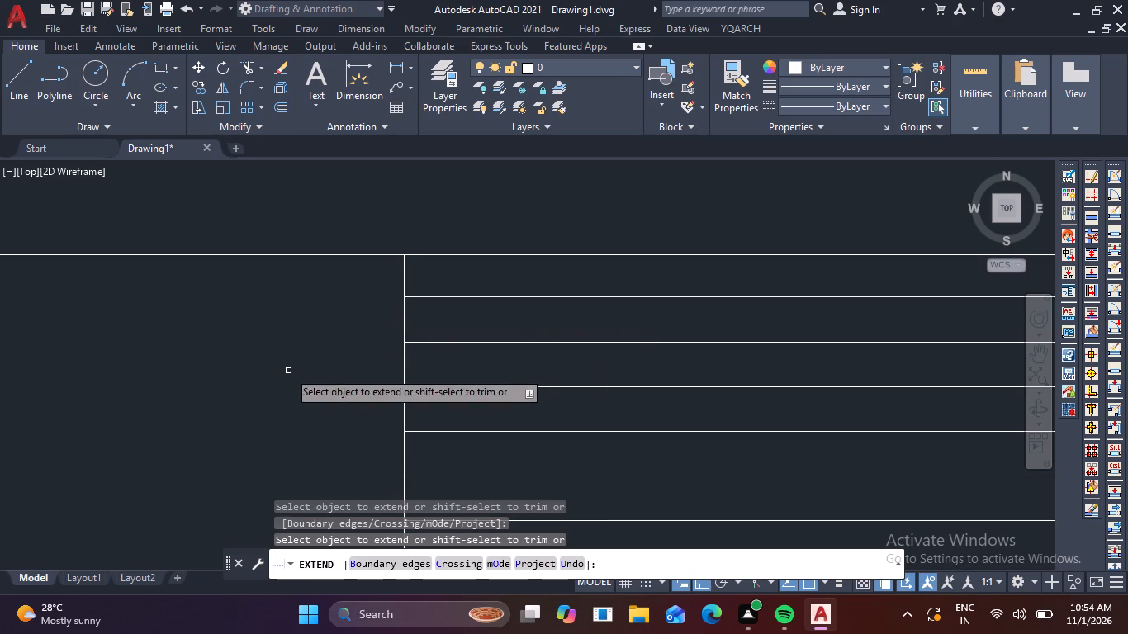
key(Escape)
scroll(288, 367, down, 4)
middle_drag(299, 372, 434, 377)
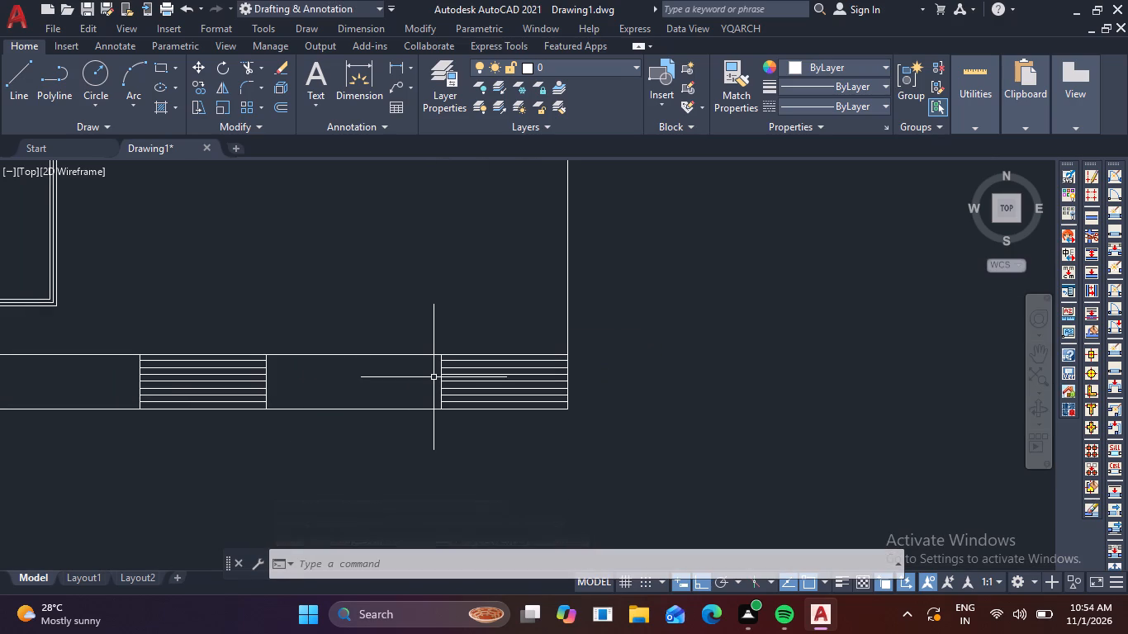
key(Escape)
key(Escape)
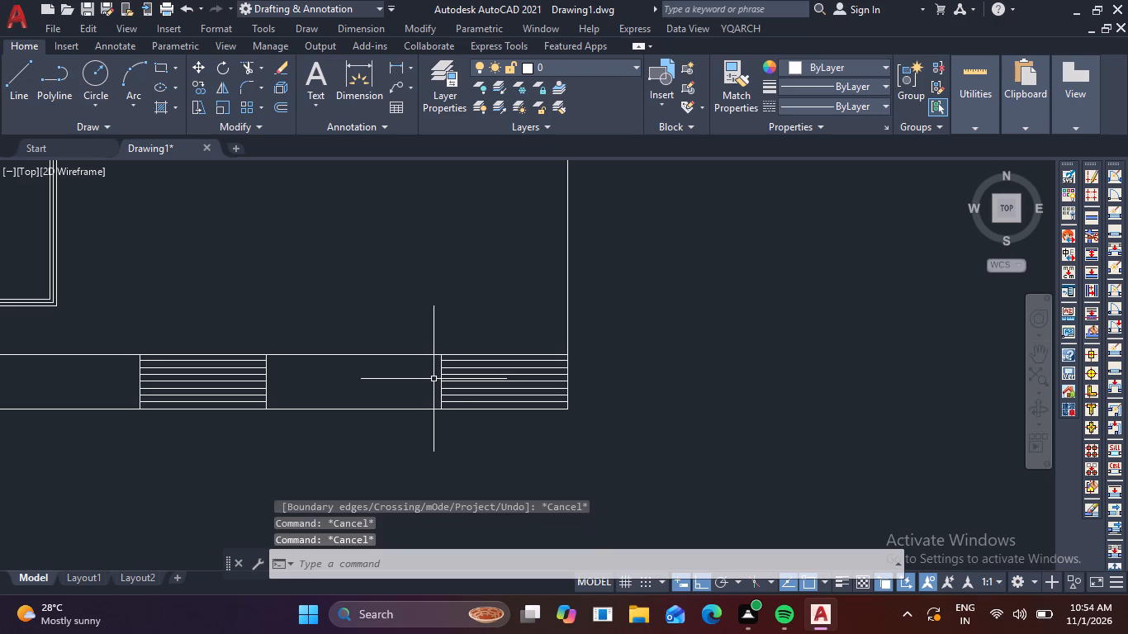
Start a line for the empty bay between the two lined bays in the bottom strip.
text(l)
key(space)
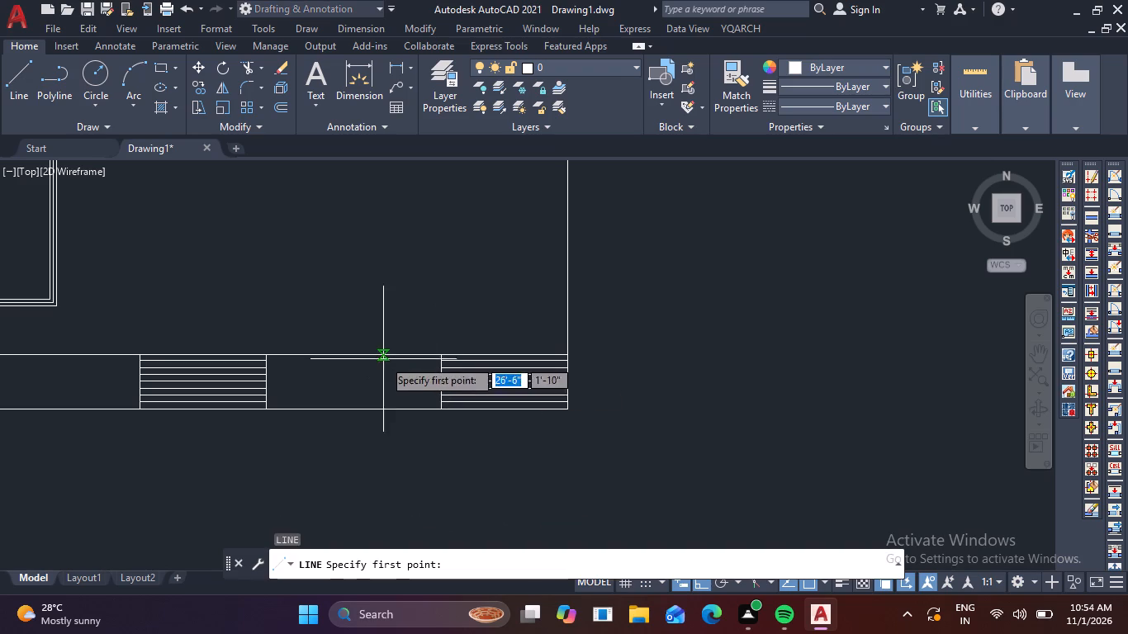
scroll(363, 358, up, 3)
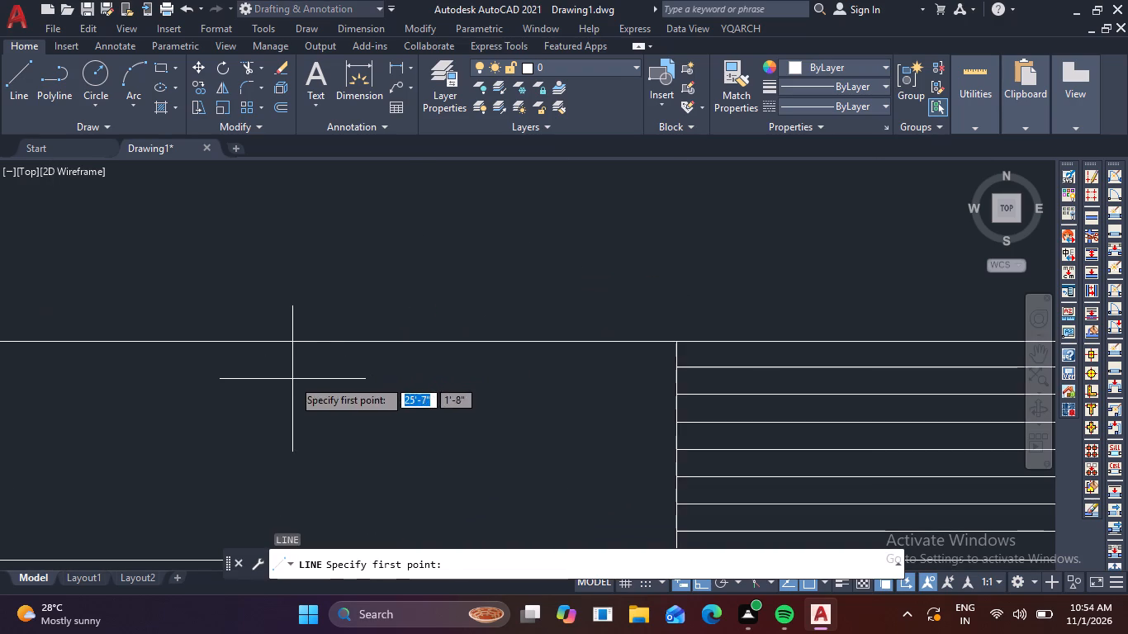
scroll(294, 381, down, 1)
middle_drag(306, 387, 488, 389)
middle_click(505, 389)
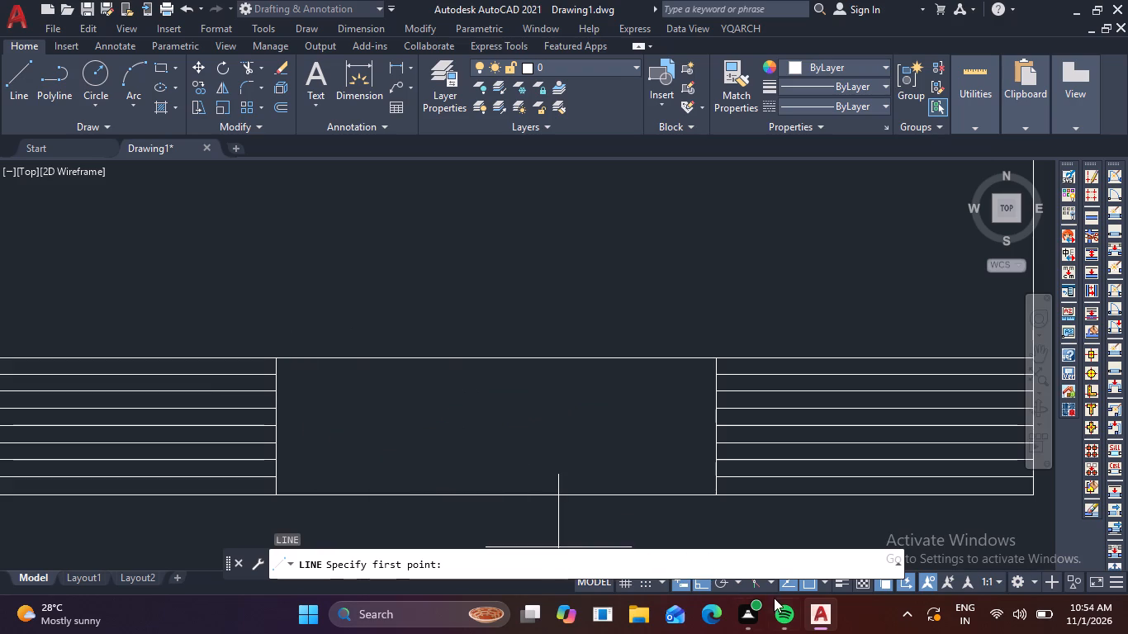
click(753, 613)
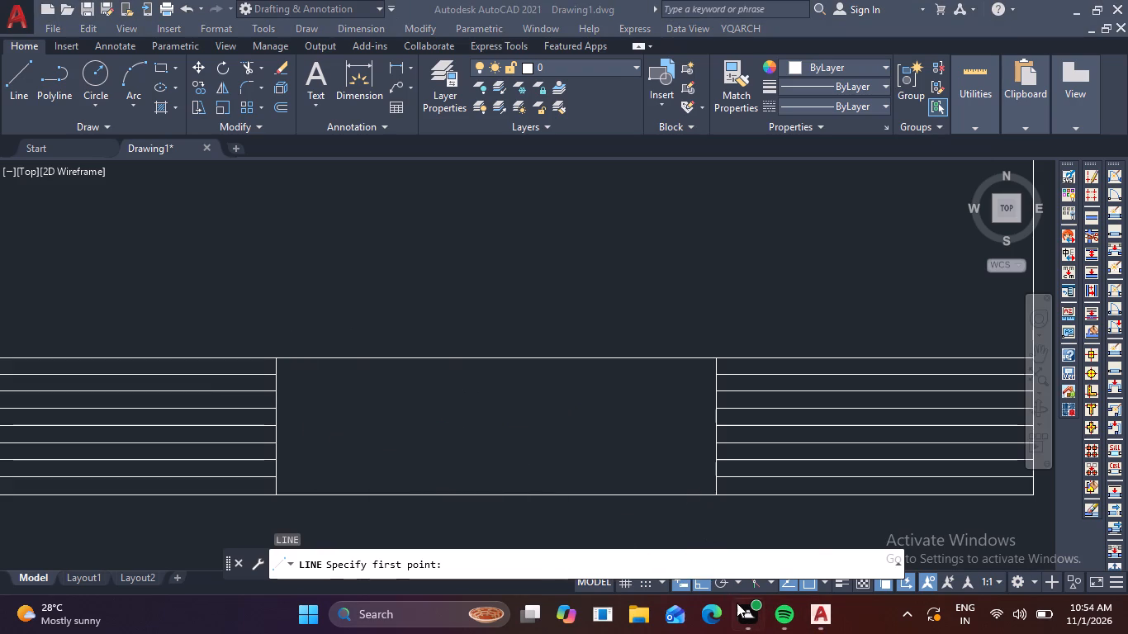
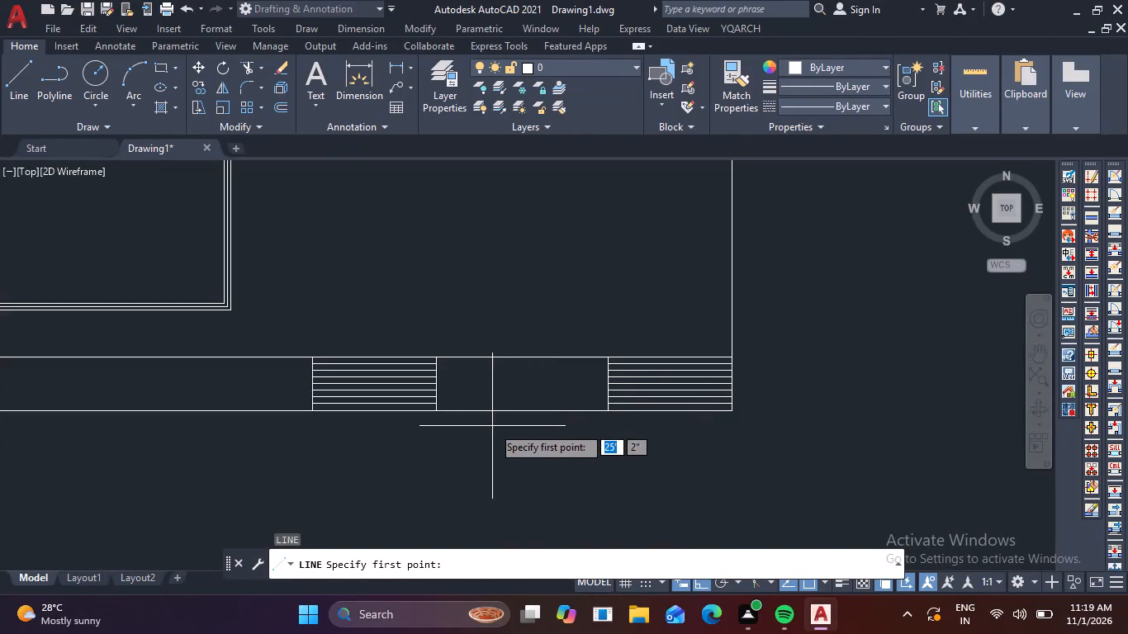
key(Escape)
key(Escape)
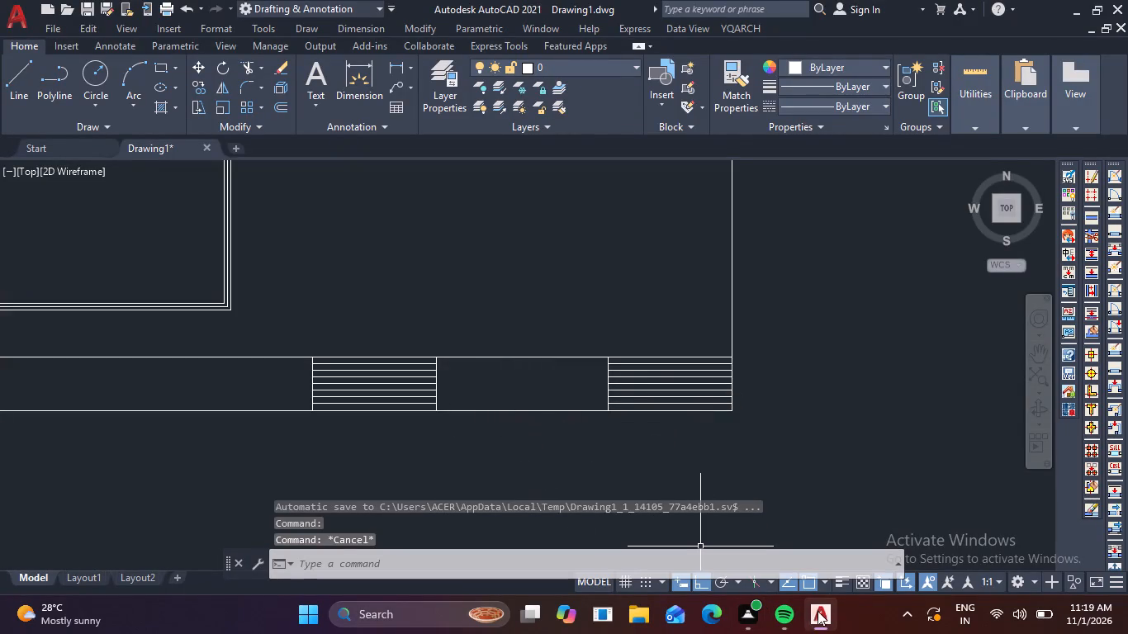
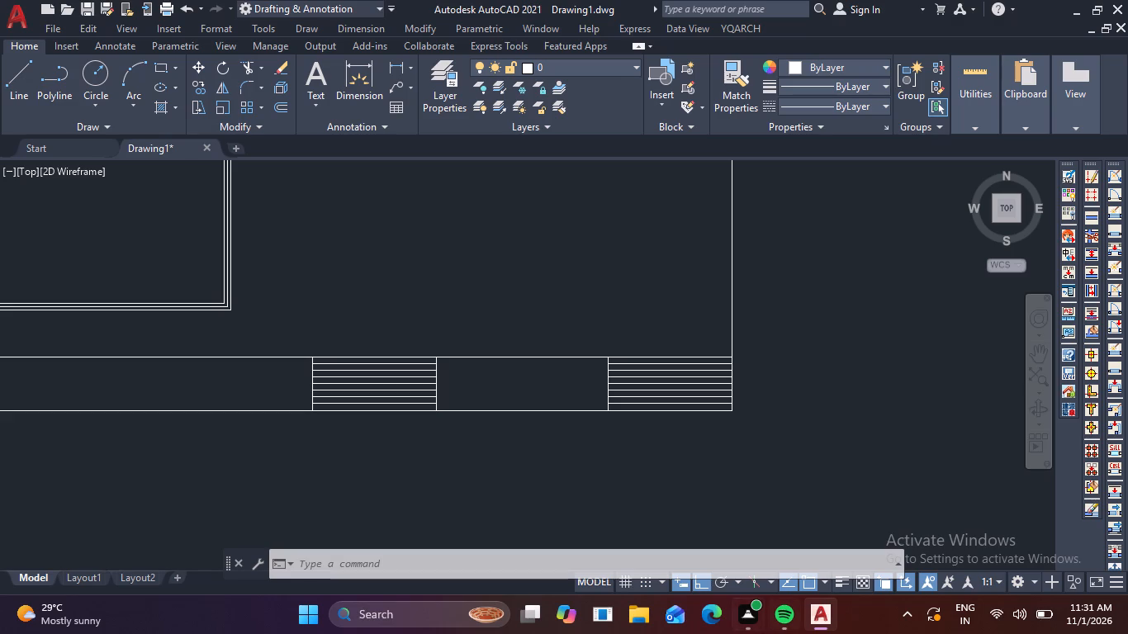
Draw two horizontal lines across the gap between the two line bays, continuing the bays' third and sixth lines from the top.
scroll(520, 340, down, 1)
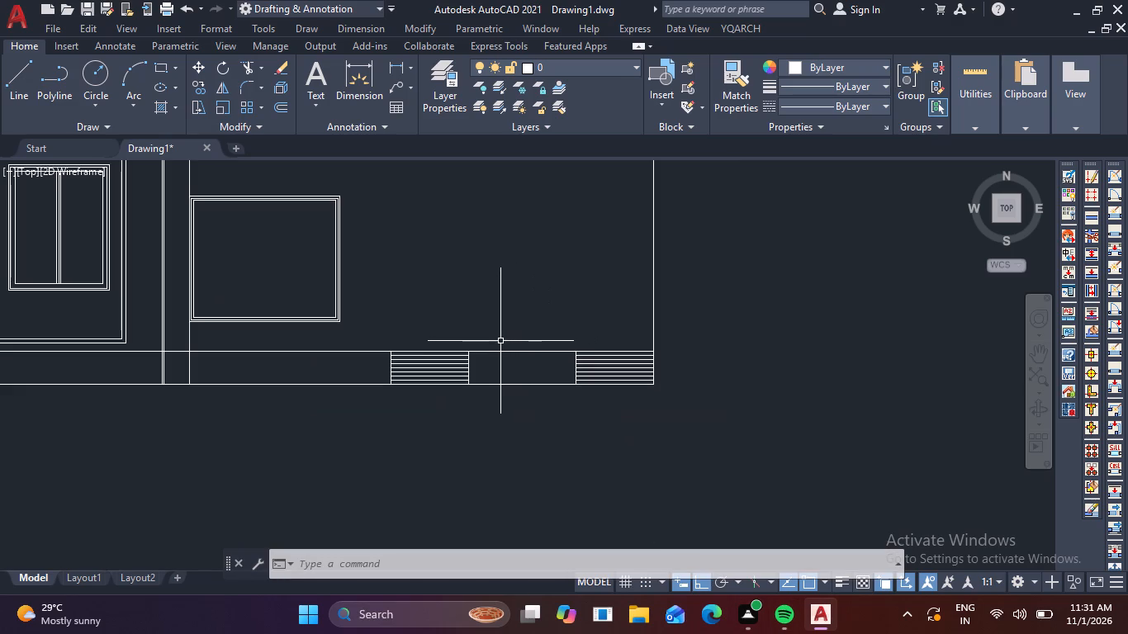
middle_drag(507, 352, 614, 516)
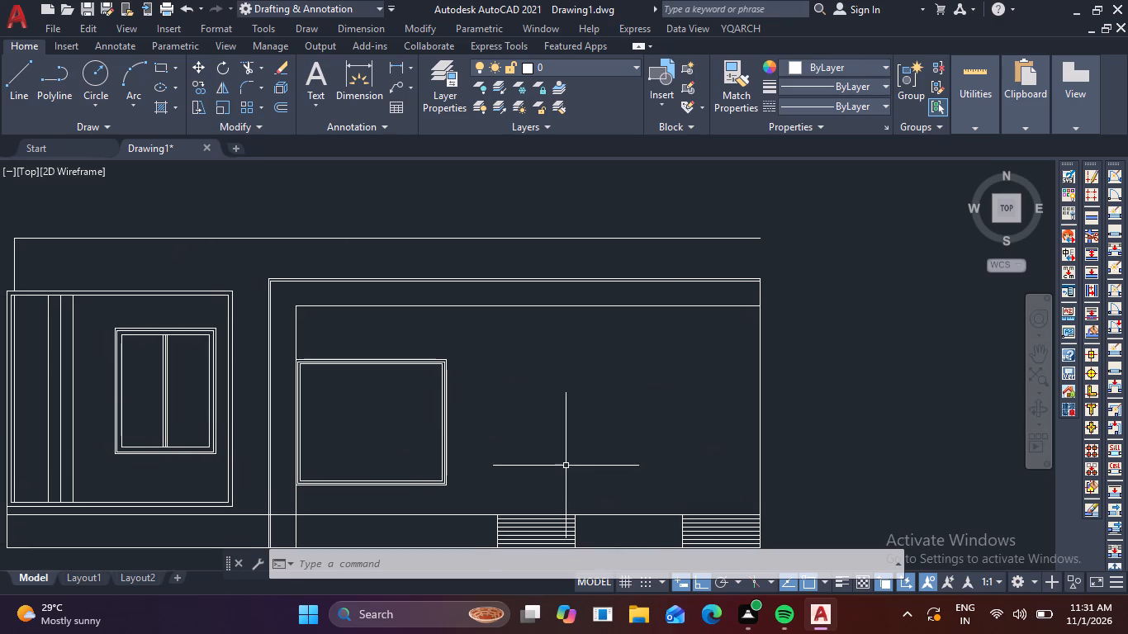
click(13, 87)
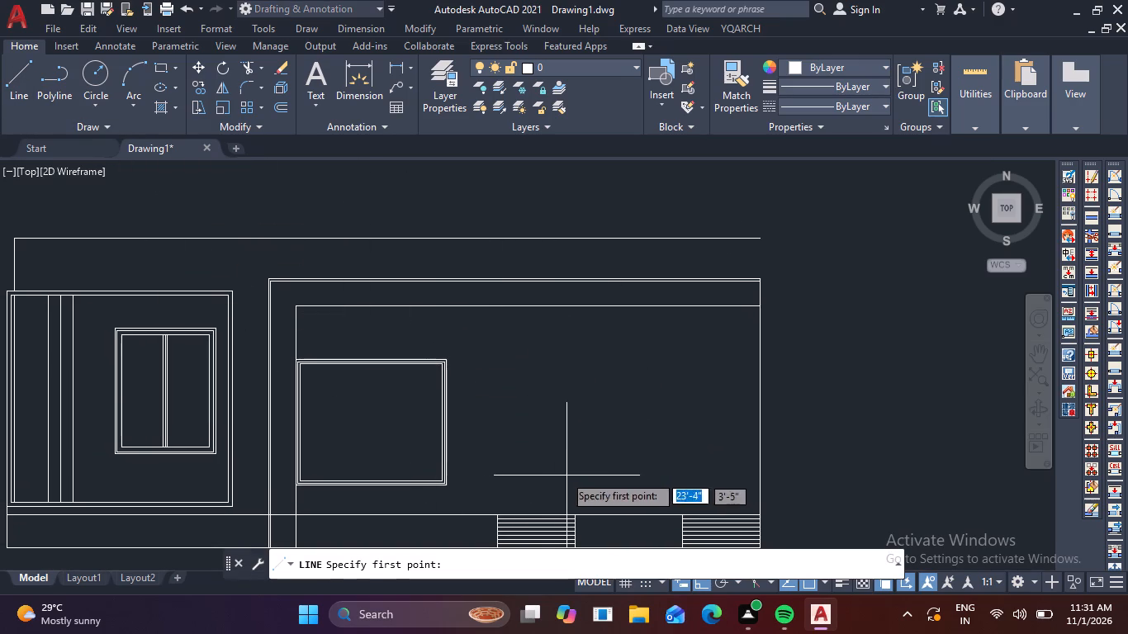
middle_drag(643, 430, 611, 373)
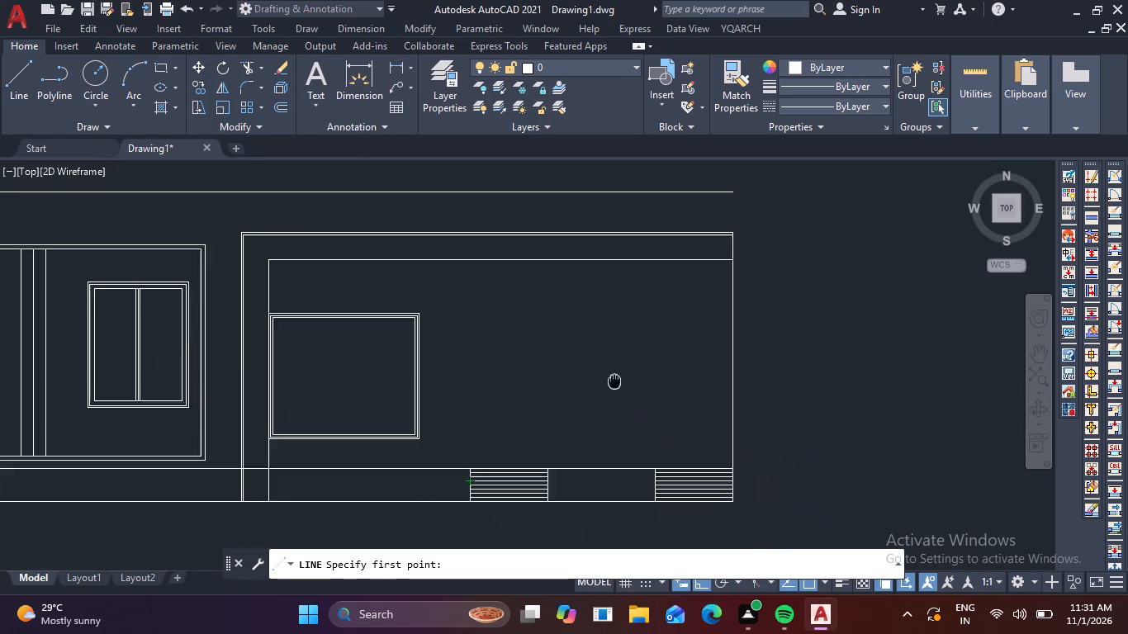
middle_drag(611, 373, 572, 294)
scroll(506, 431, up, 4)
middle_drag(514, 402, 434, 507)
scroll(468, 410, down, 2)
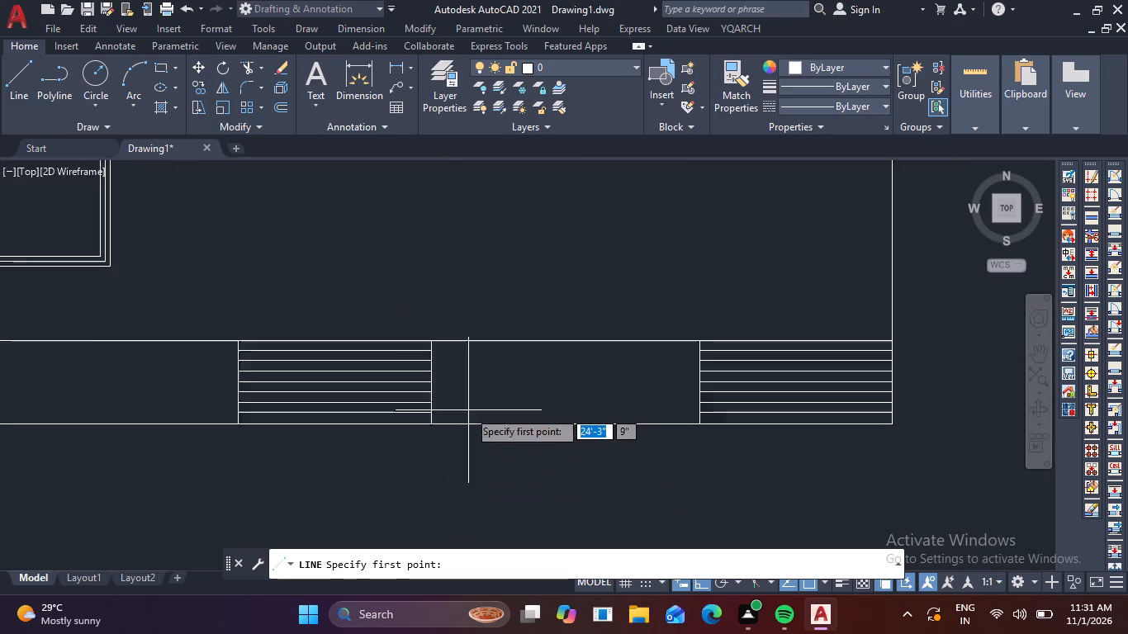
scroll(468, 410, down, 1)
middle_drag(521, 340, 491, 381)
scroll(501, 428, up, 3)
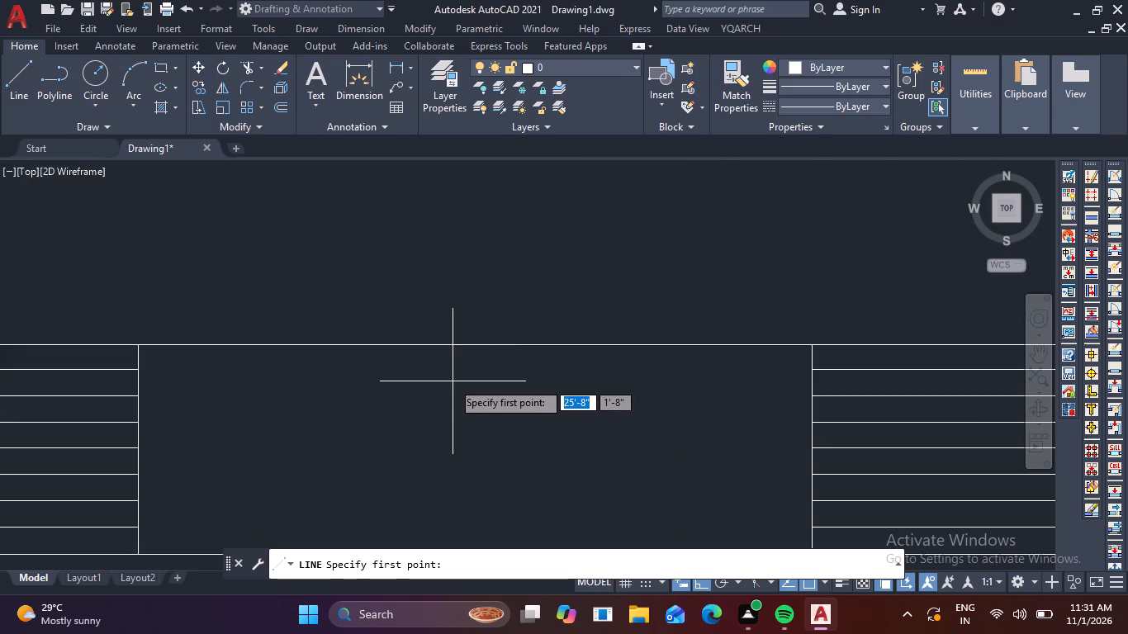
scroll(421, 387, down, 1)
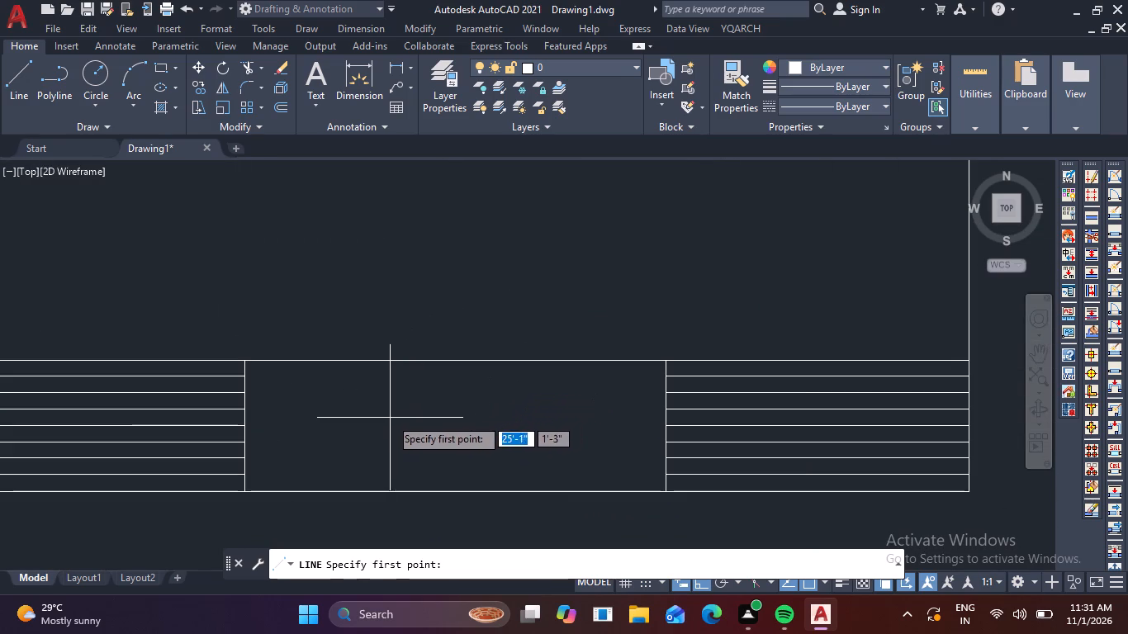
click(240, 412)
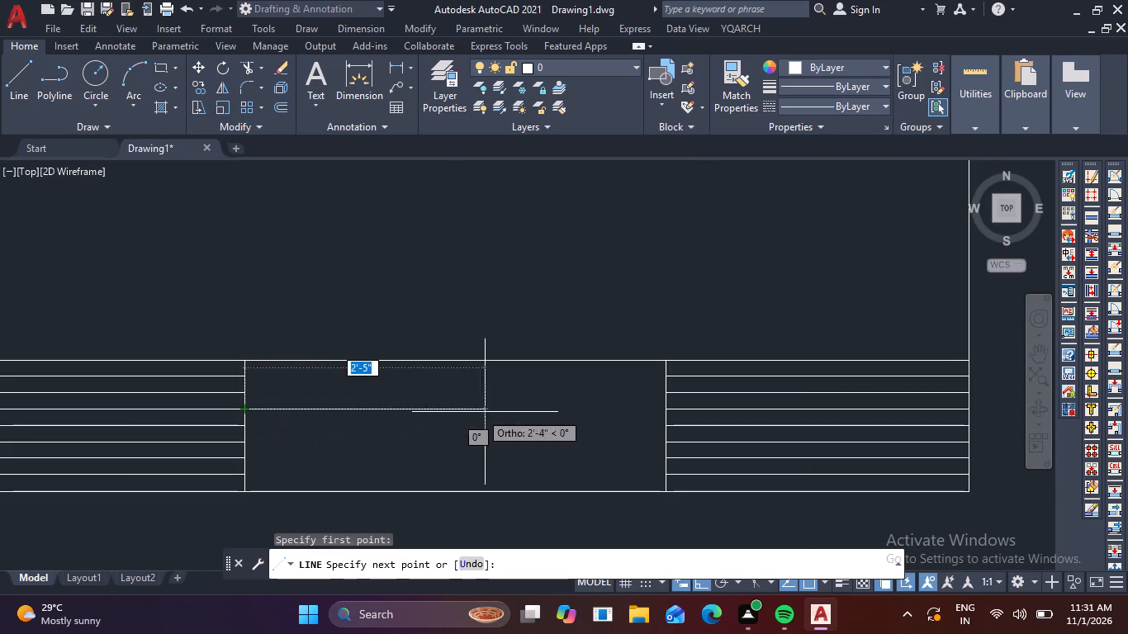
click(672, 412)
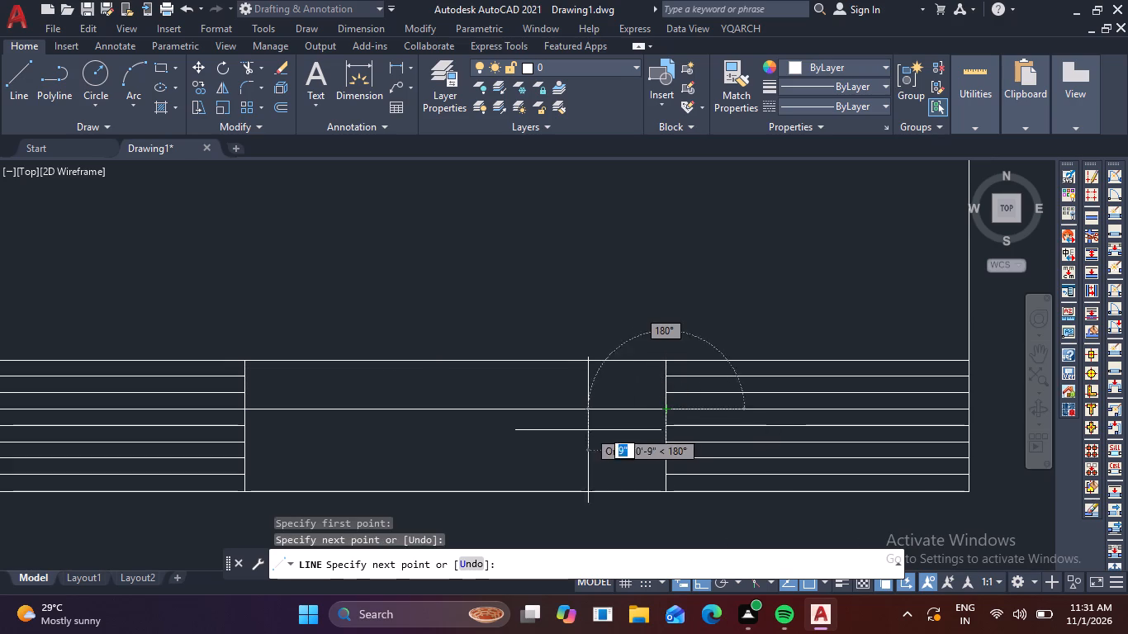
key(space)
key(space)
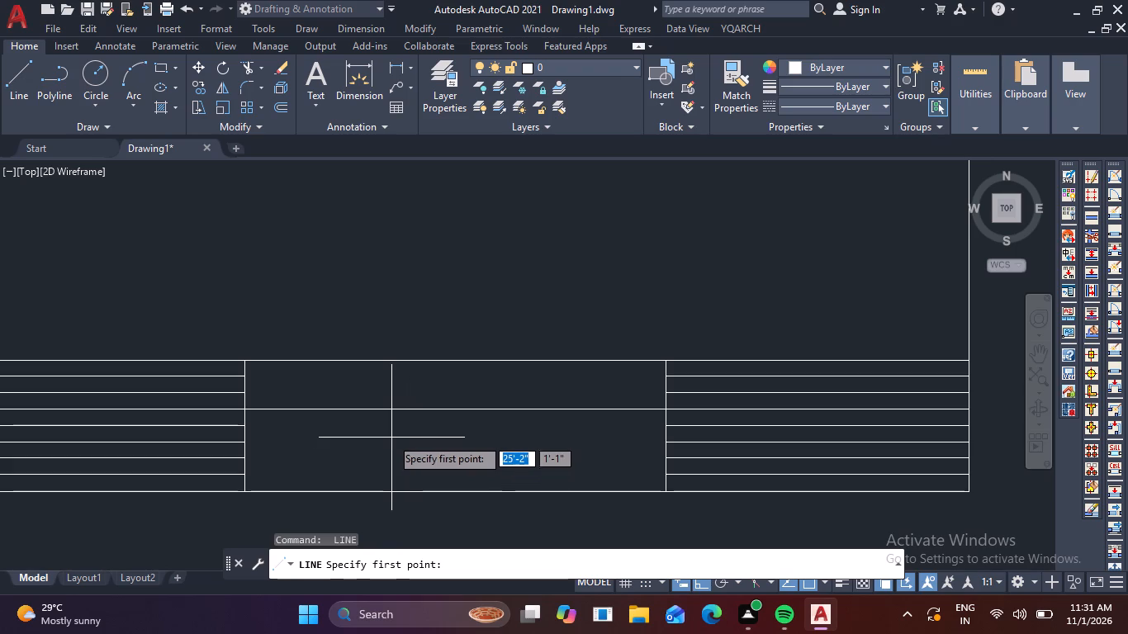
click(245, 460)
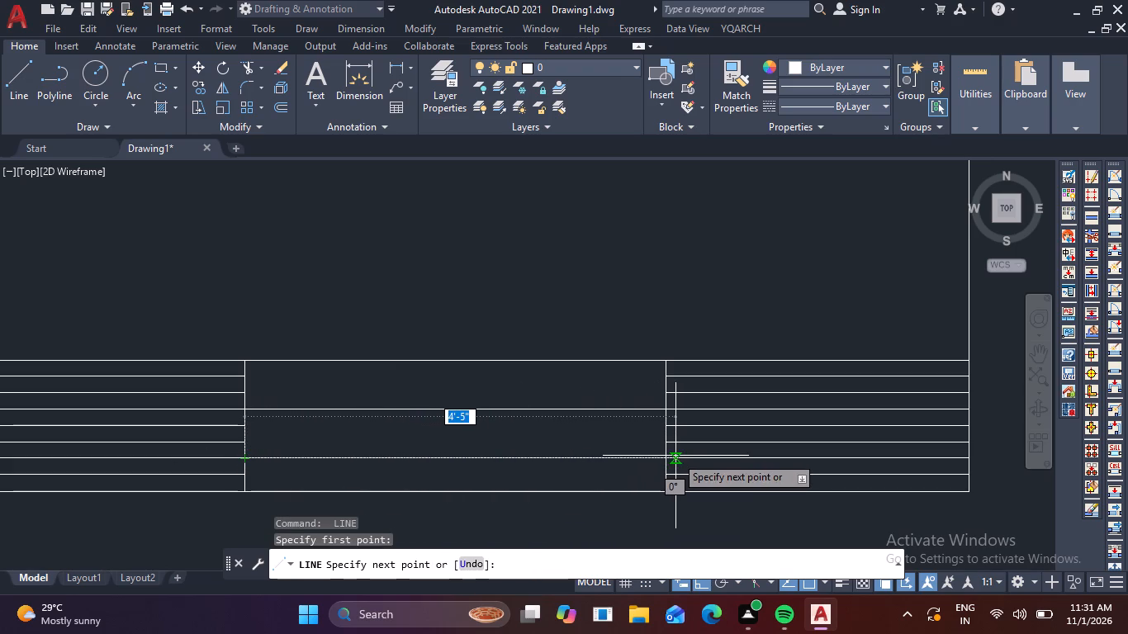
click(667, 454)
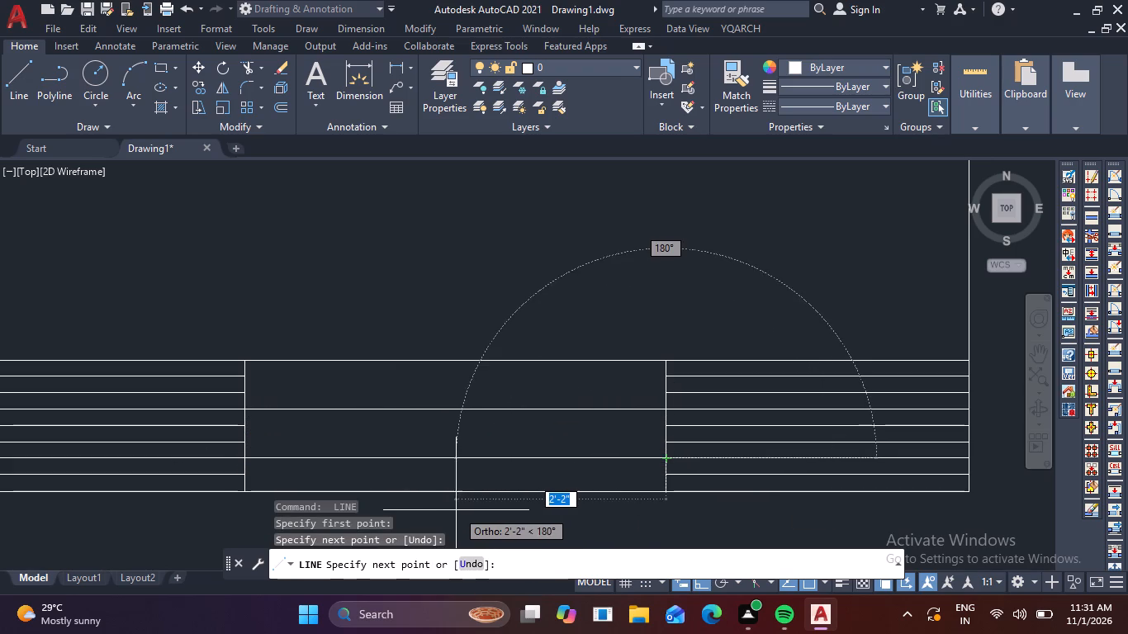
key(Escape)
Draw an upright open-bottomed outline about 2'-2" wide on the bottom strip above the first line bay, its top level with the framed opening.
scroll(478, 447, down, 4)
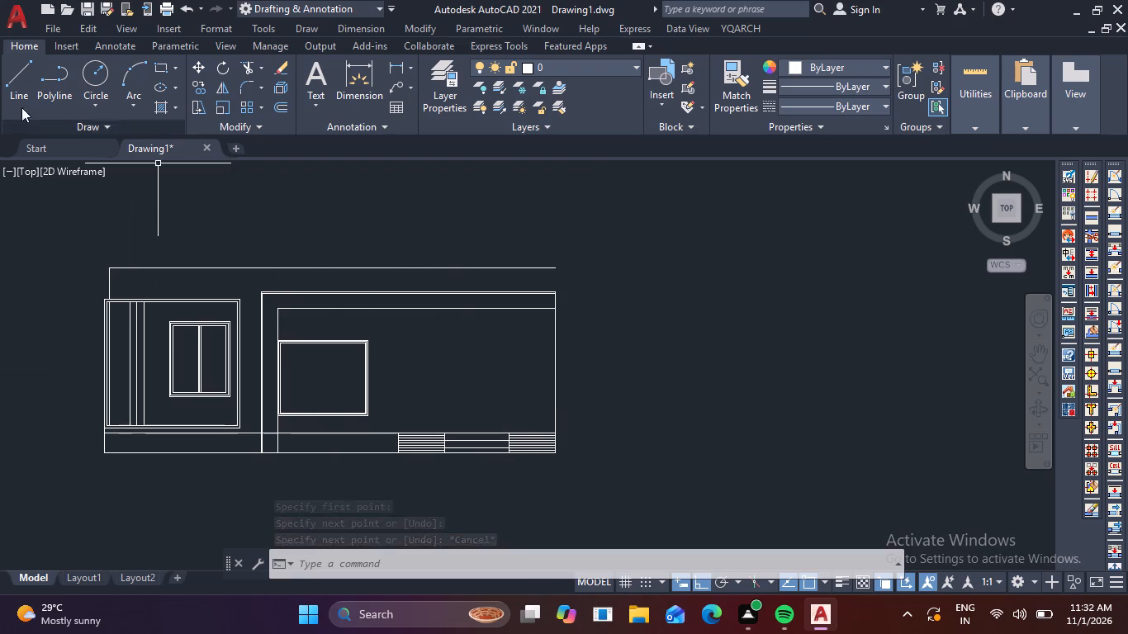
click(23, 86)
scroll(471, 387, up, 3)
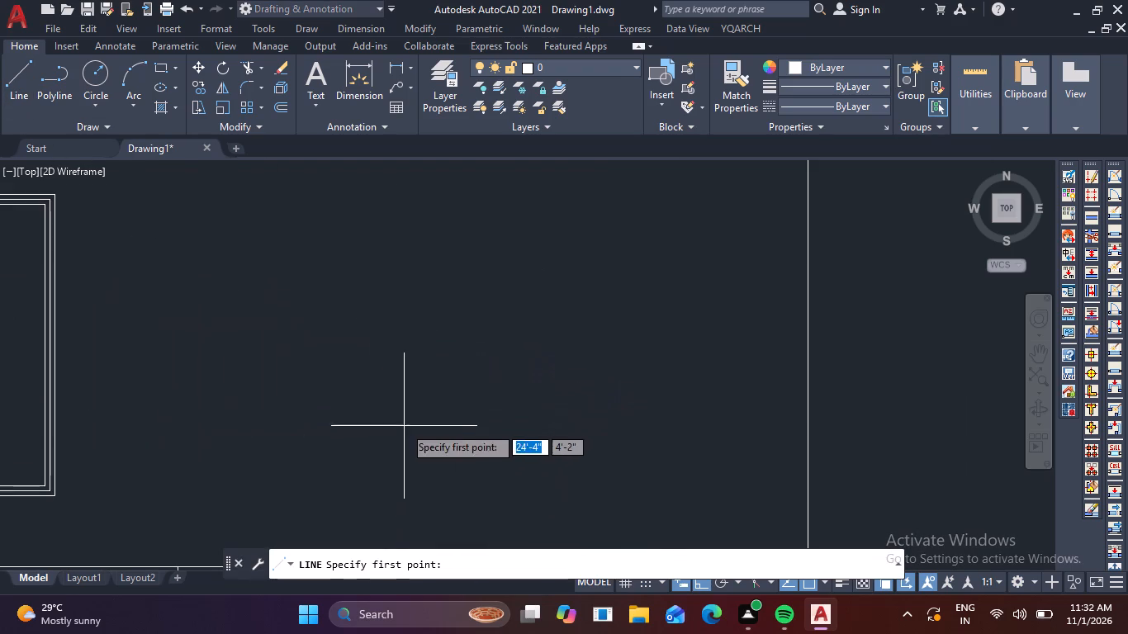
scroll(410, 416, down, 2)
middle_drag(421, 409, 448, 263)
scroll(441, 339, up, 2)
middle_drag(346, 304, 486, 400)
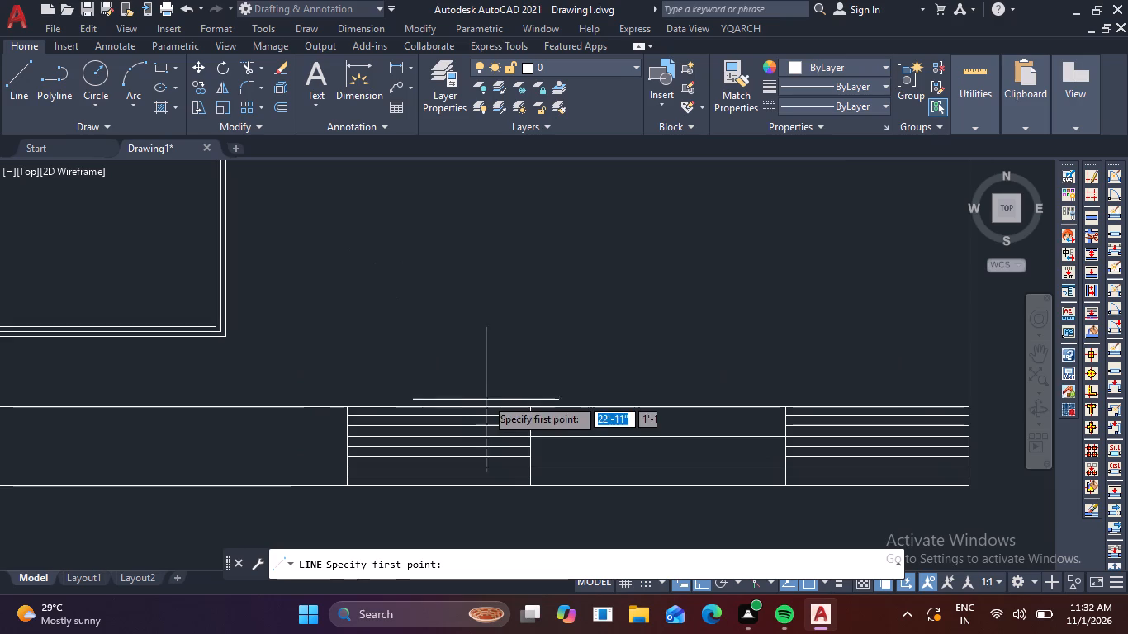
click(371, 405)
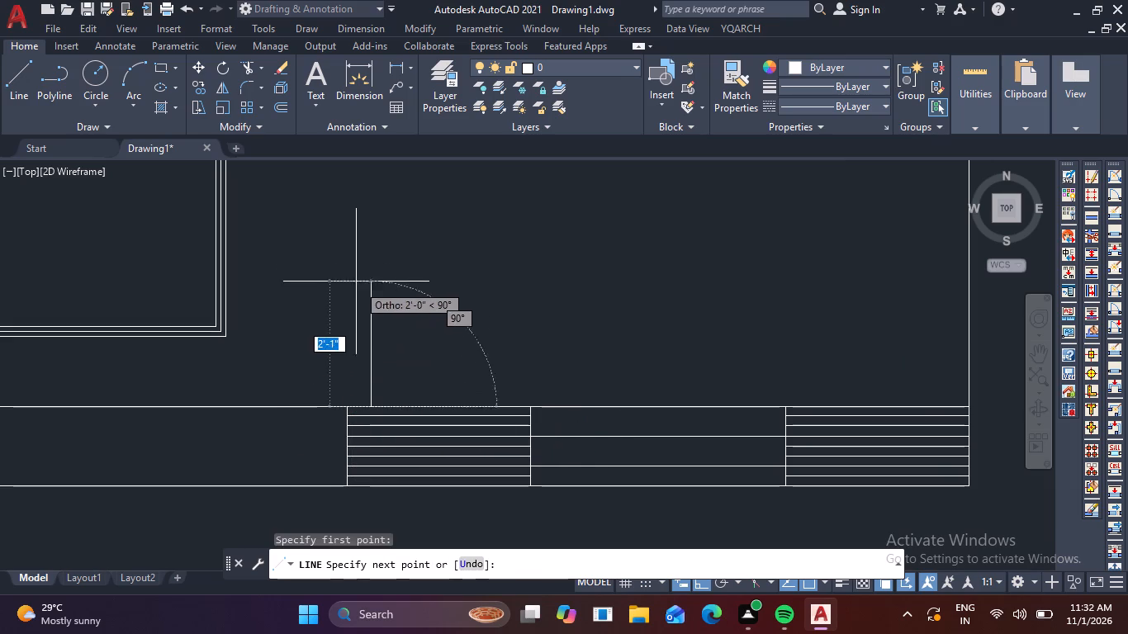
scroll(353, 253, down, 2)
middle_drag(353, 272, 398, 381)
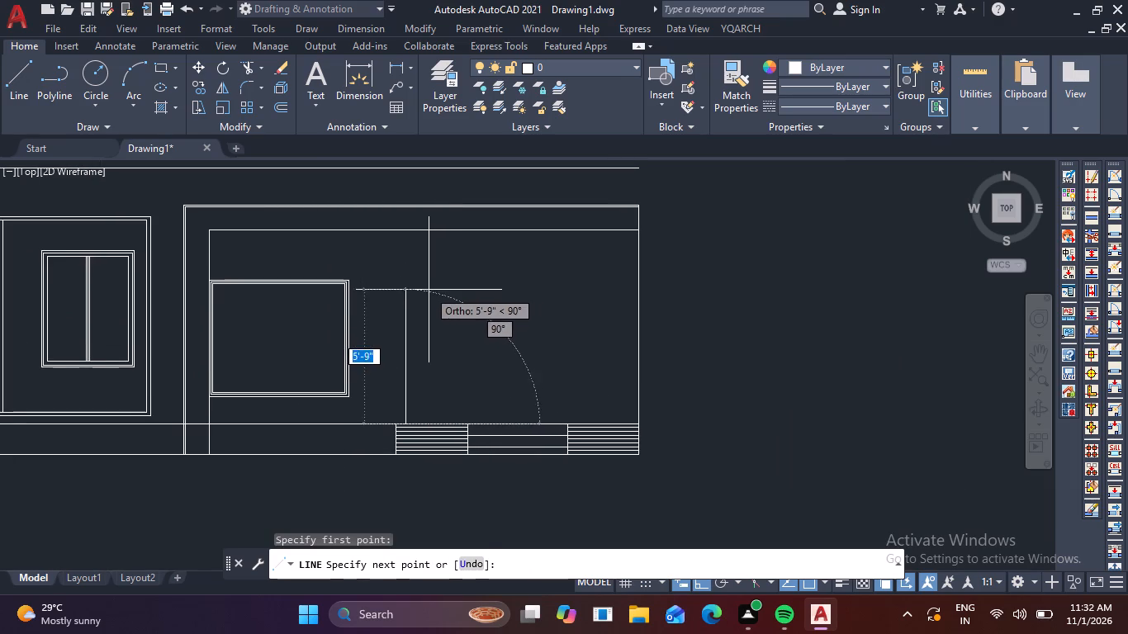
scroll(421, 290, up, 2)
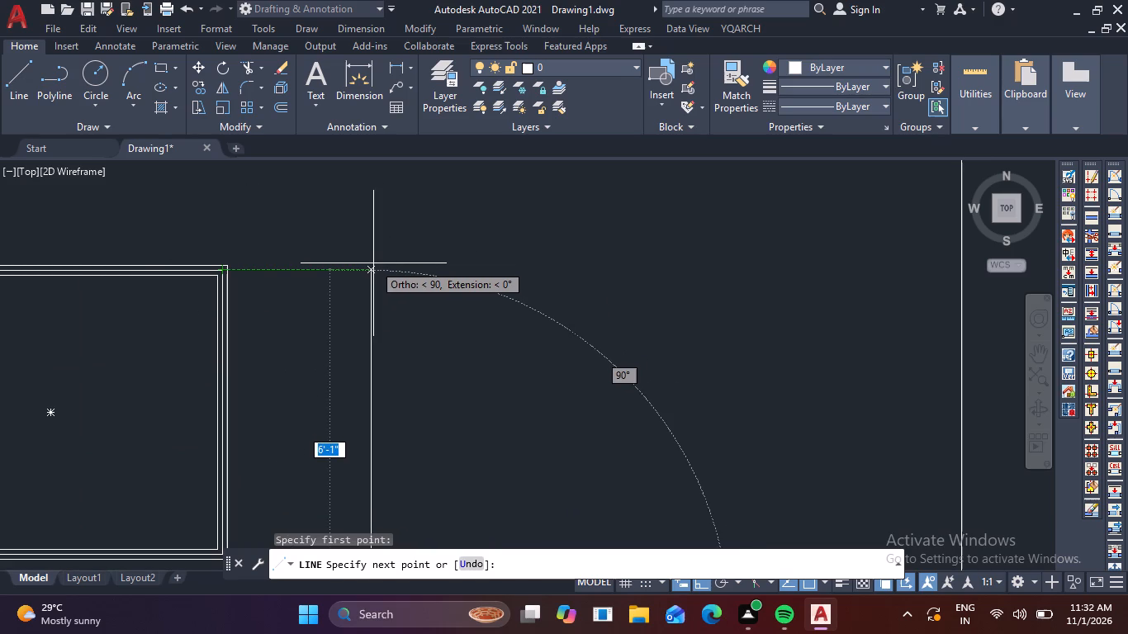
scroll(223, 265, up, 1)
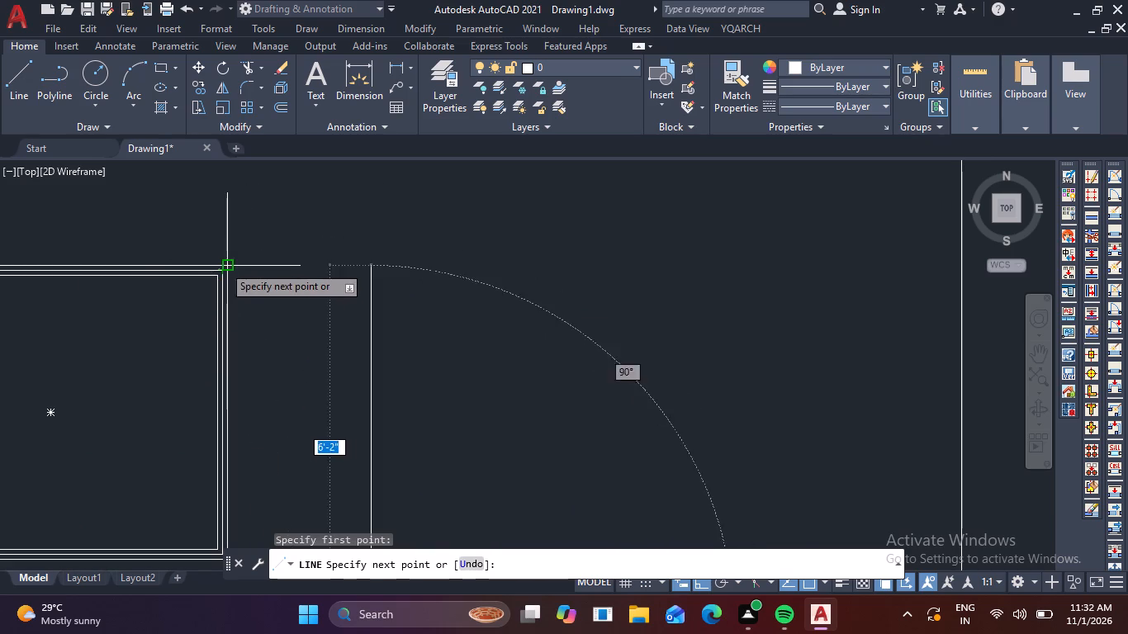
scroll(223, 265, up, 2)
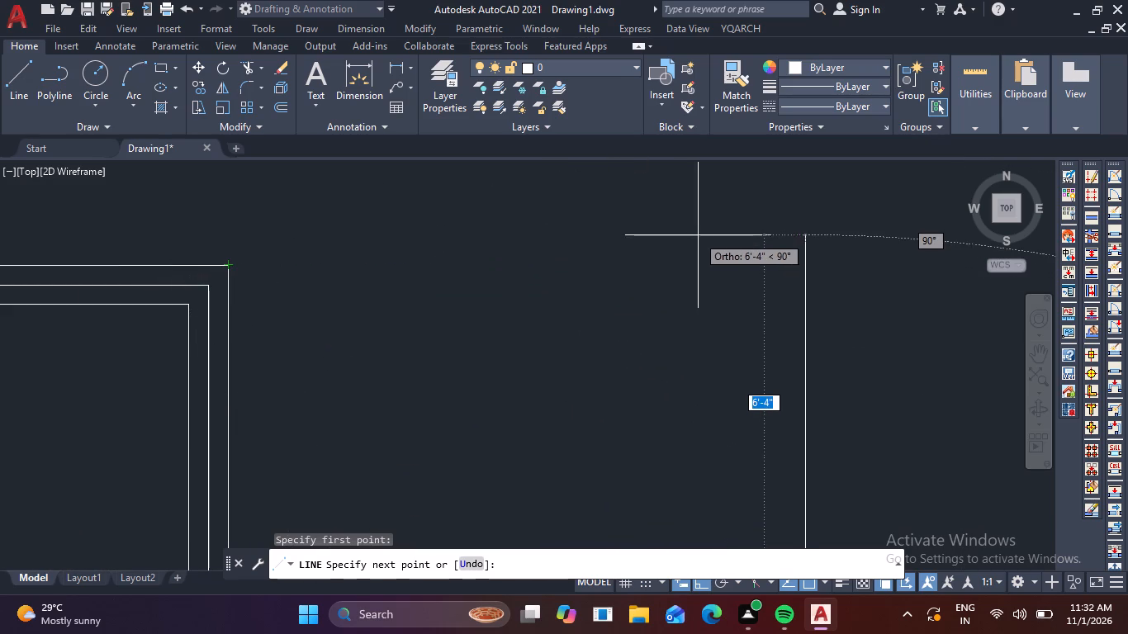
click(799, 259)
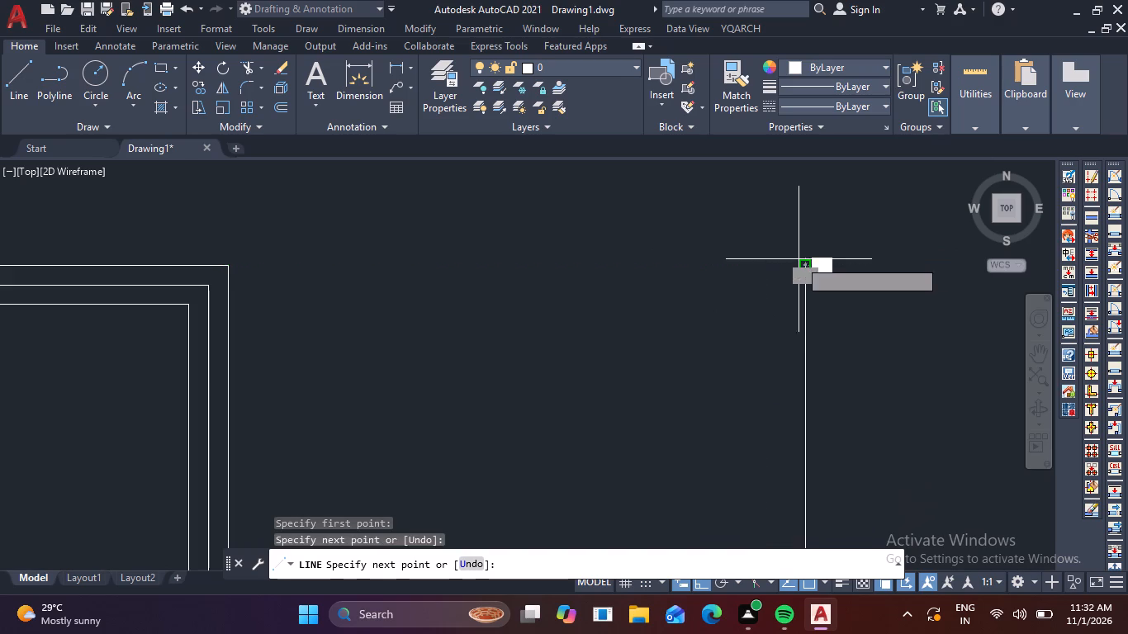
scroll(780, 269, down, 3)
middle_drag(777, 272, 585, 270)
scroll(688, 248, down, 1)
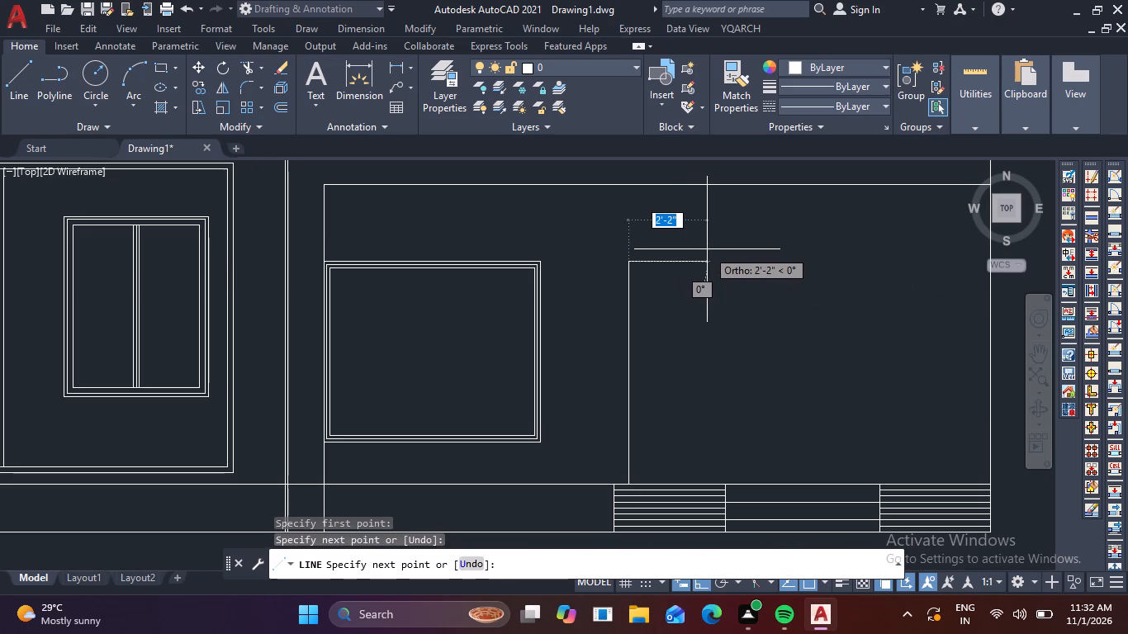
click(707, 249)
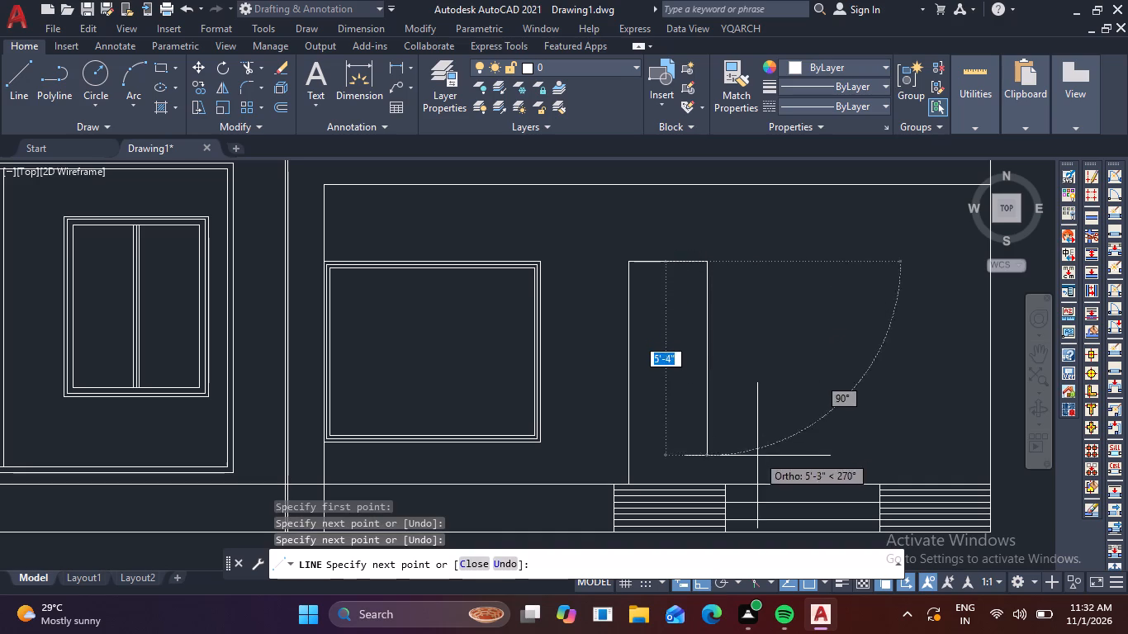
click(707, 484)
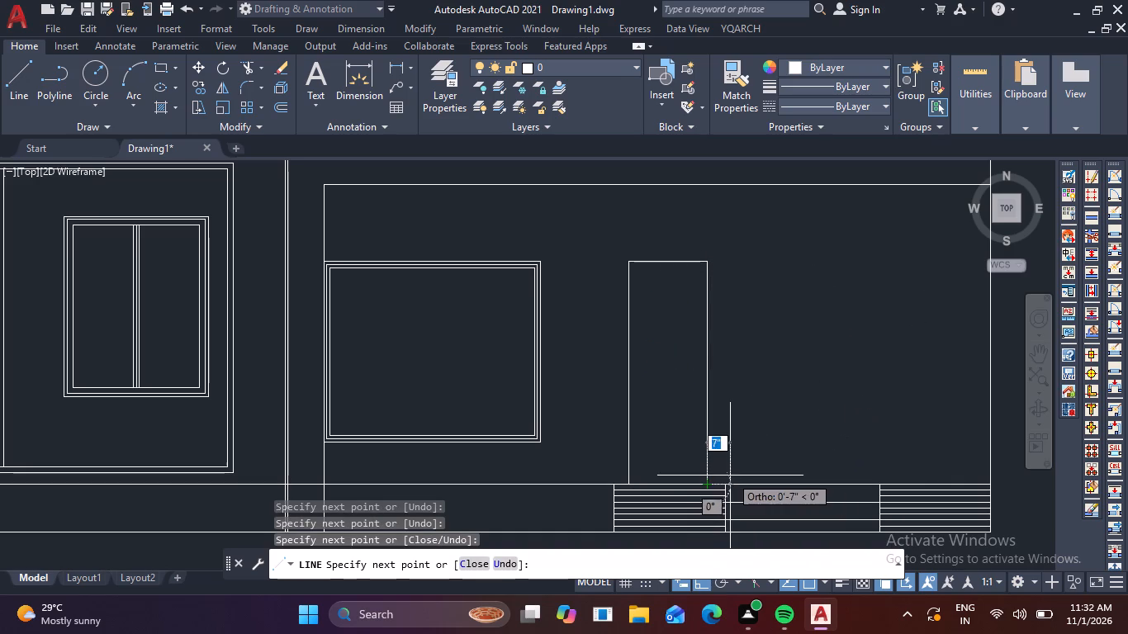
key(space)
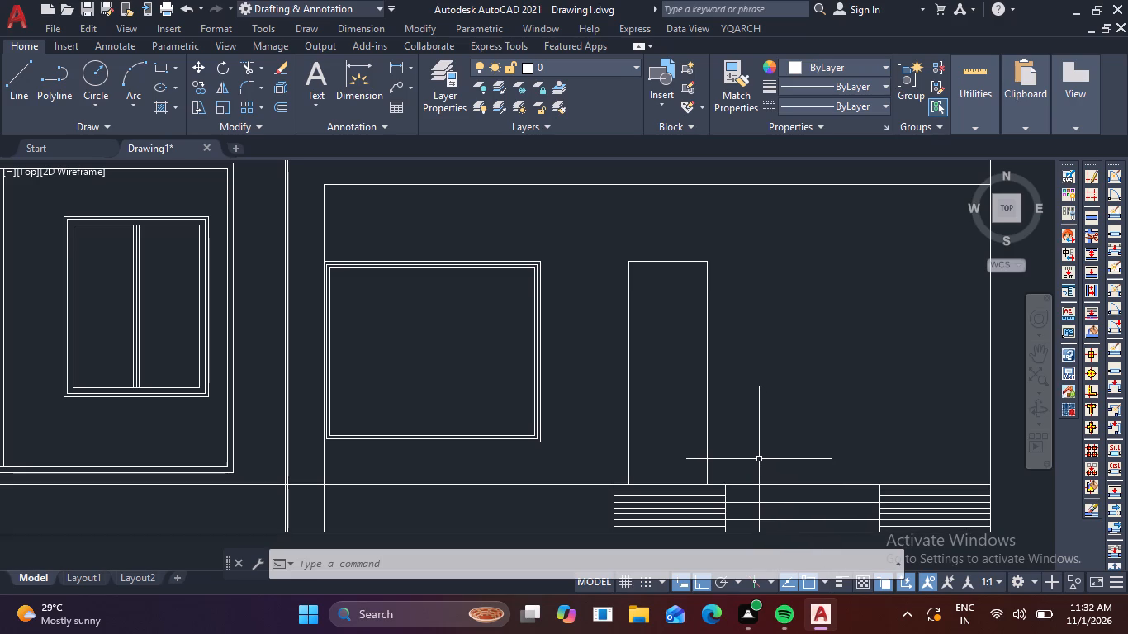
Move the right vertical line of the new outline inward to about half the outline's width.
click(705, 356)
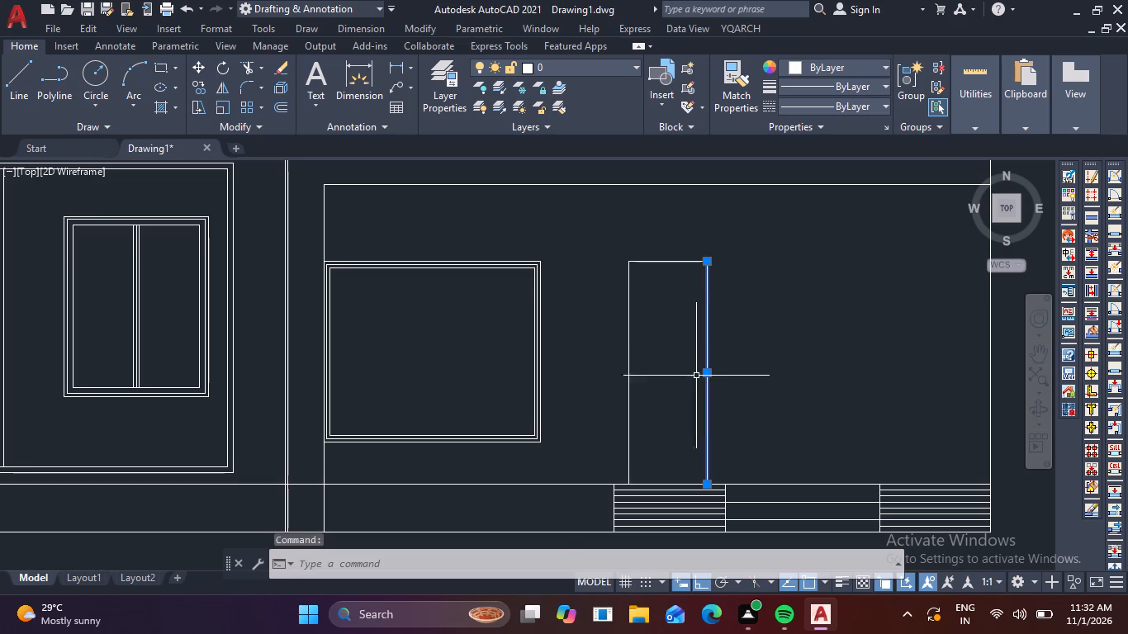
scroll(726, 376, up, 1)
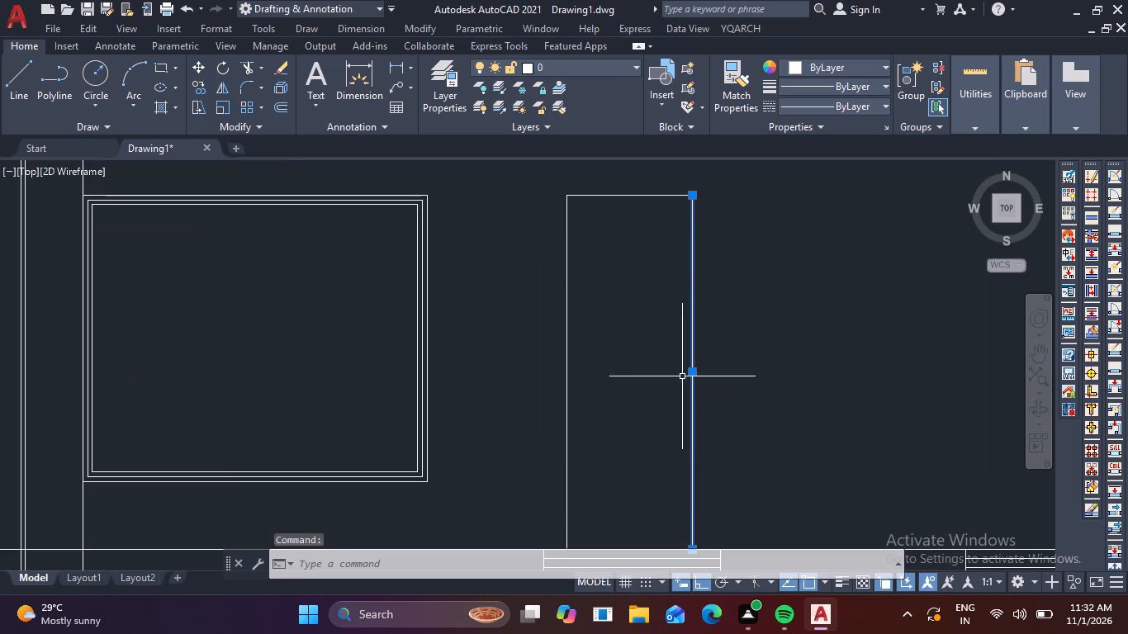
click(692, 371)
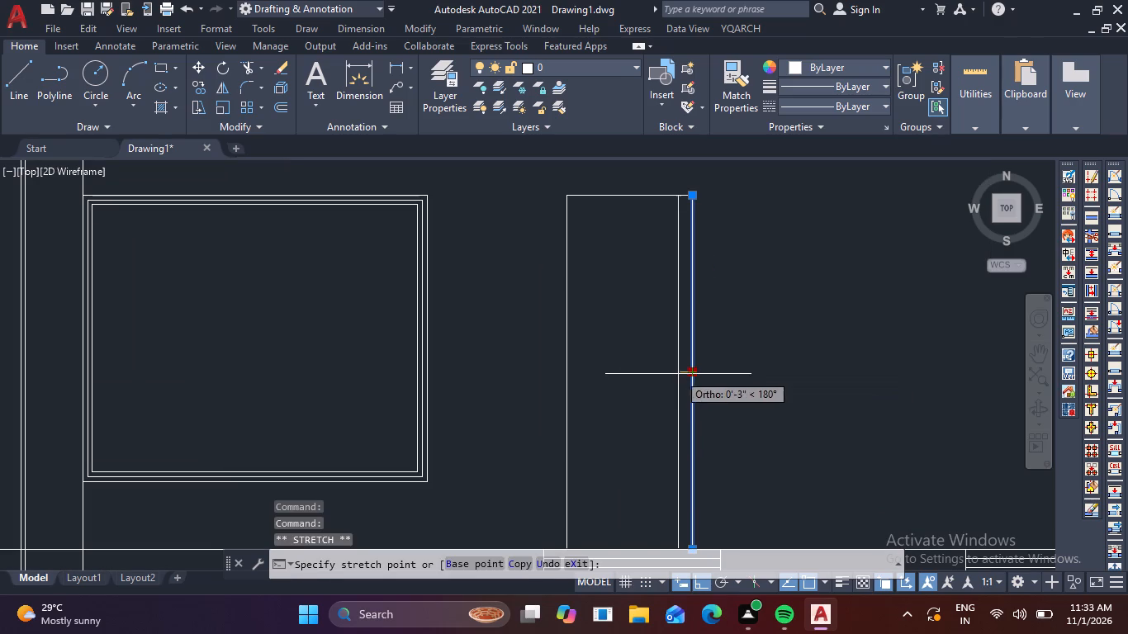
click(627, 376)
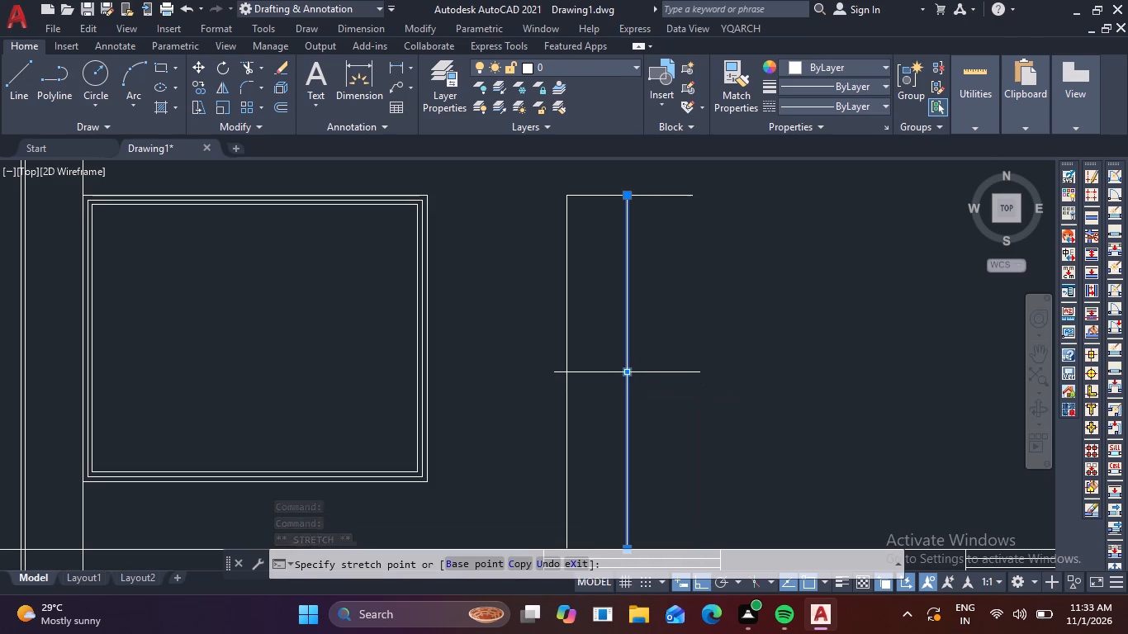
key(Escape)
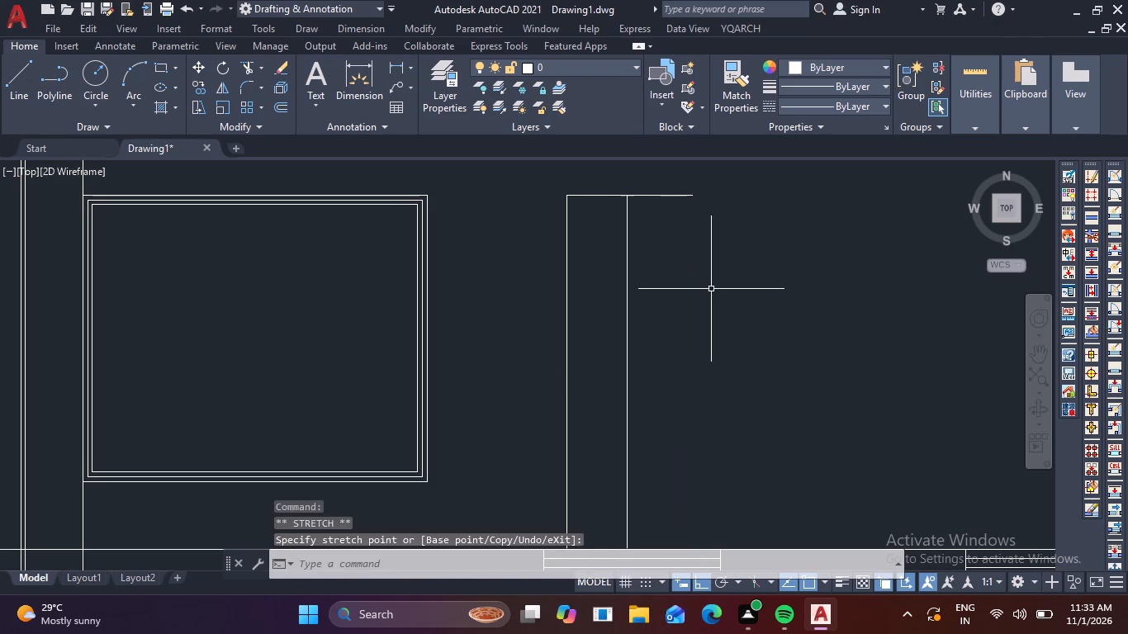
key(Escape)
Trim the part of the outline's top line that overhangs the moved vertical line.
text(tr)
key(space)
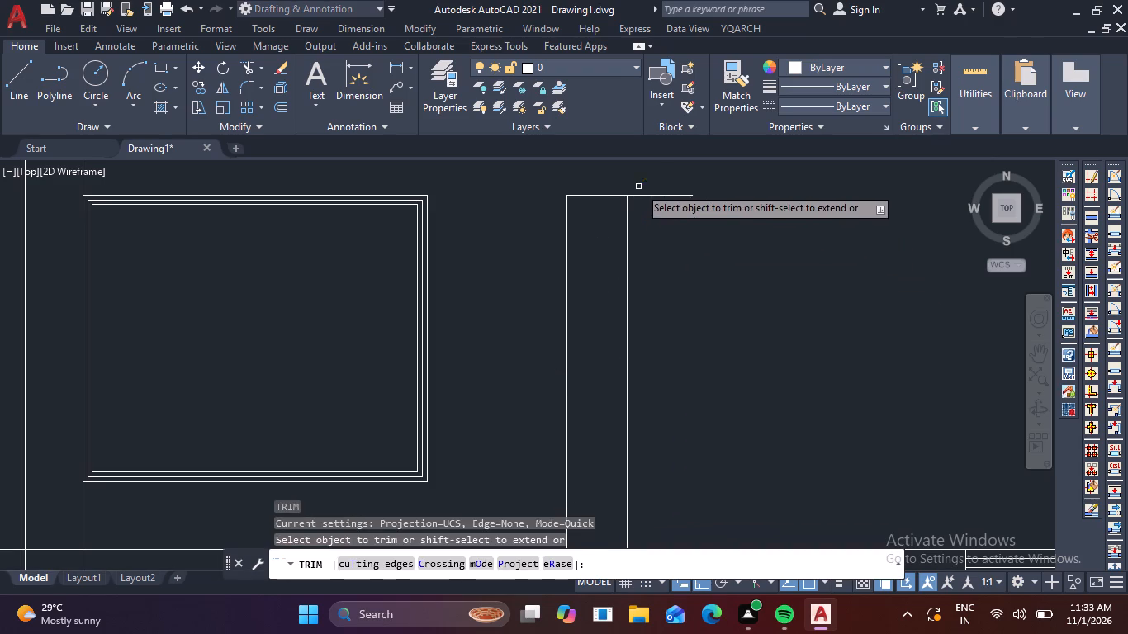
click(648, 181)
click(681, 234)
key(Escape)
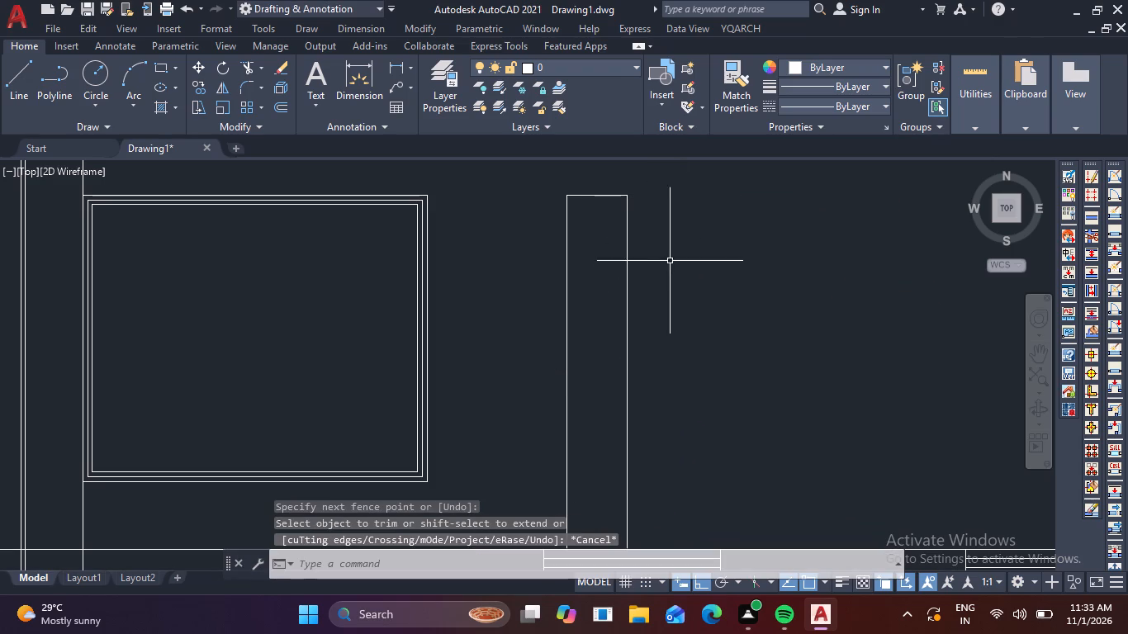
Draw a vertical line inside the narrow upright panel, from its top line to the bottom strip, just left of the panel's middle.
scroll(661, 273, down, 3)
key(l)
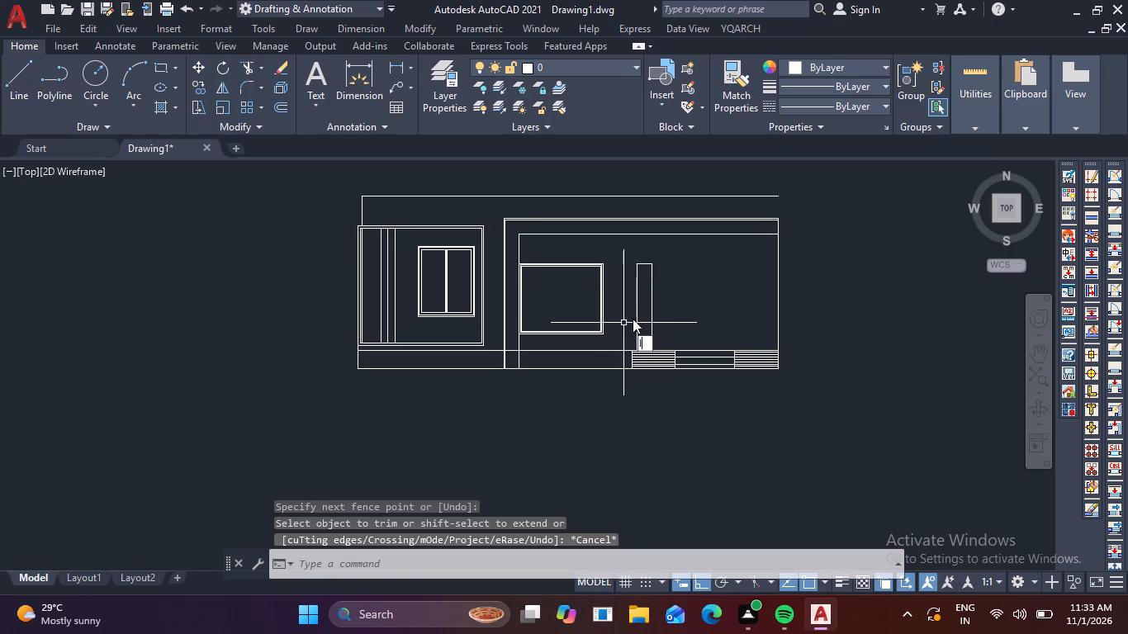
key(space)
scroll(633, 265, up, 3)
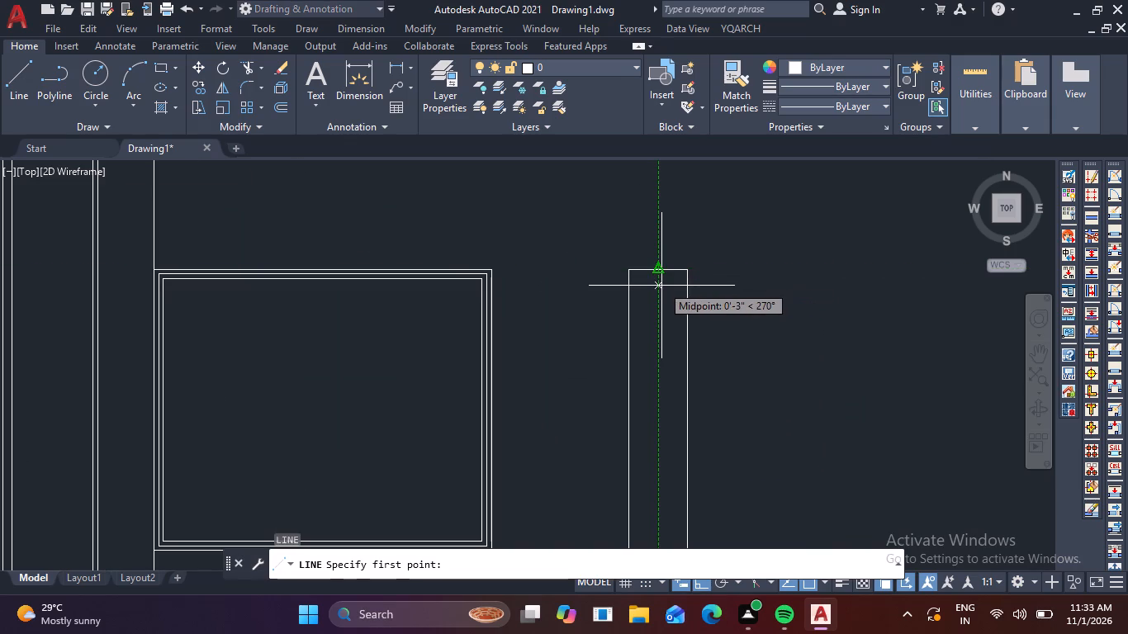
scroll(661, 286, up, 2)
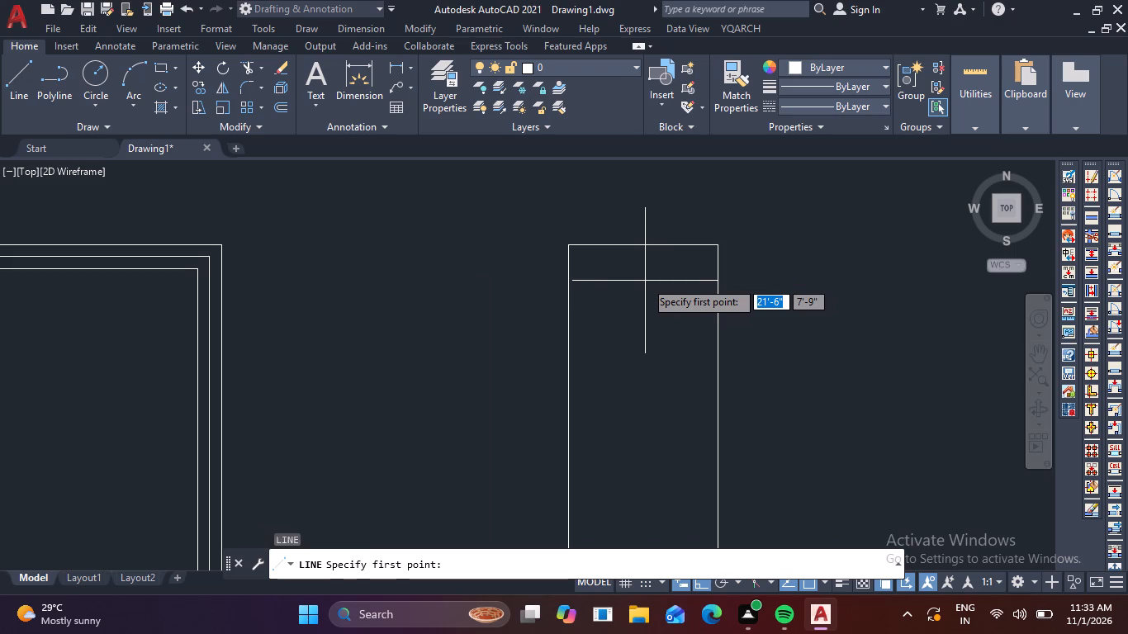
click(625, 248)
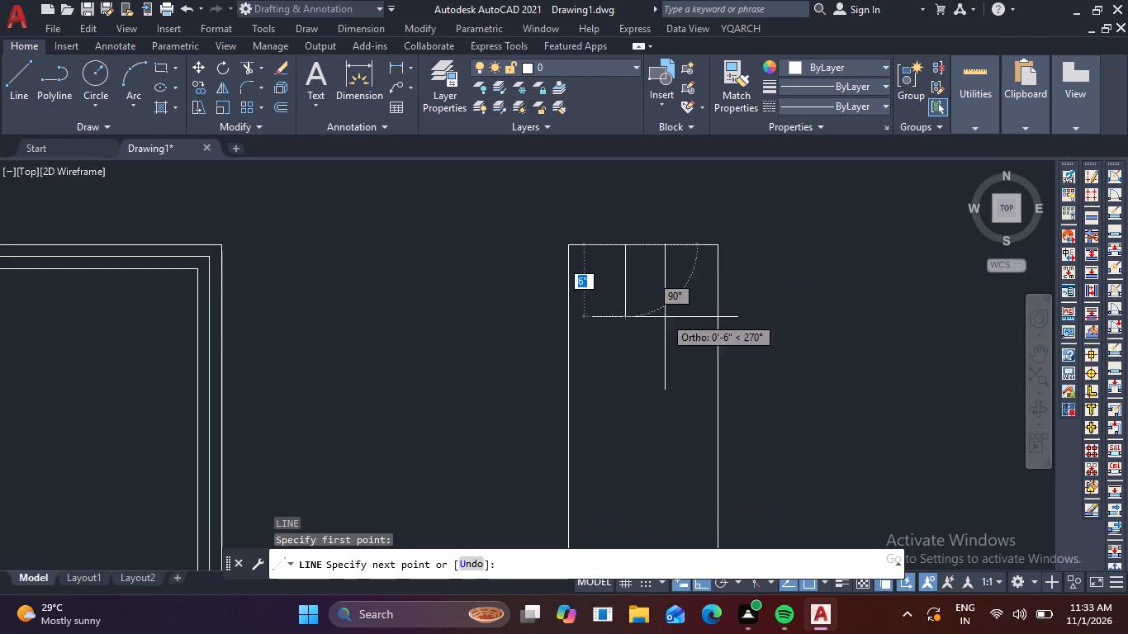
scroll(667, 329, down, 3)
middle_drag(667, 363, 670, 261)
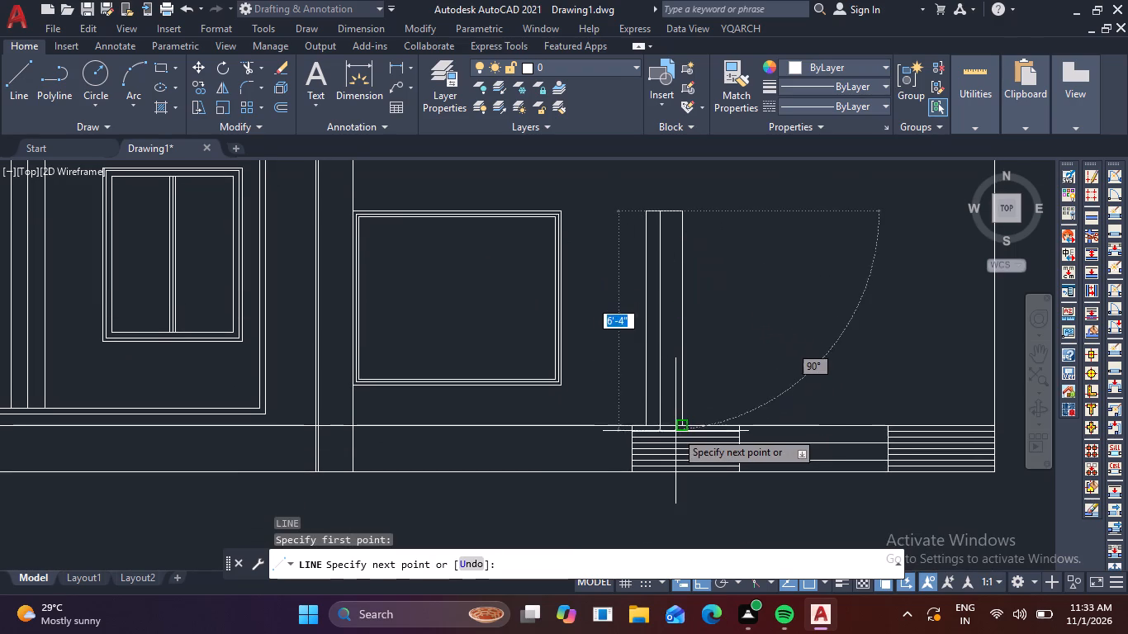
scroll(664, 437, up, 2)
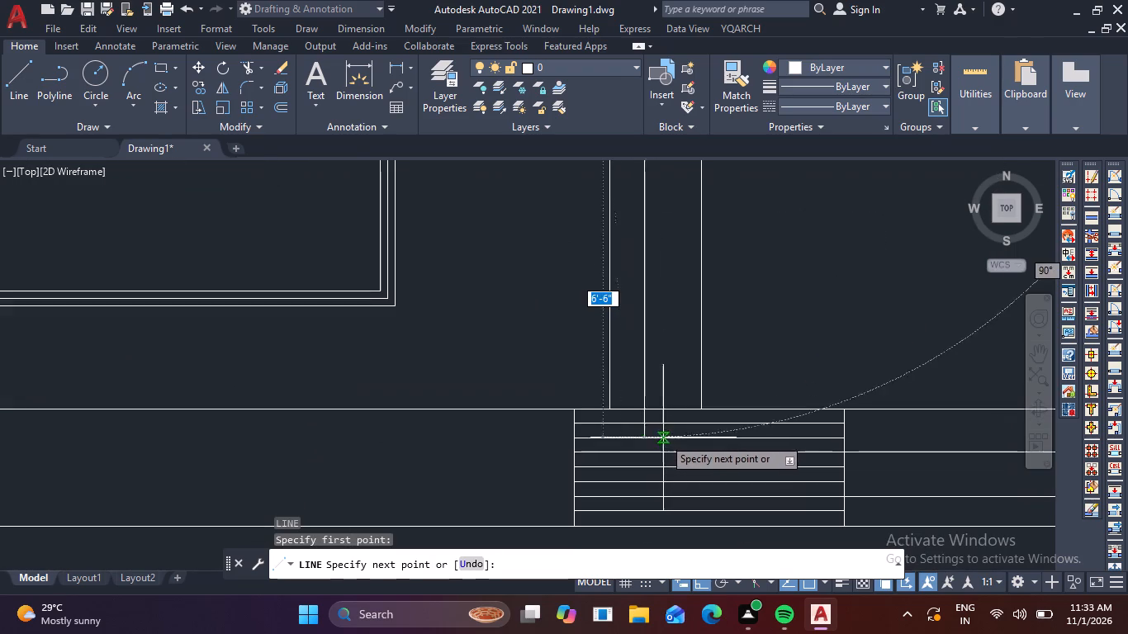
click(642, 409)
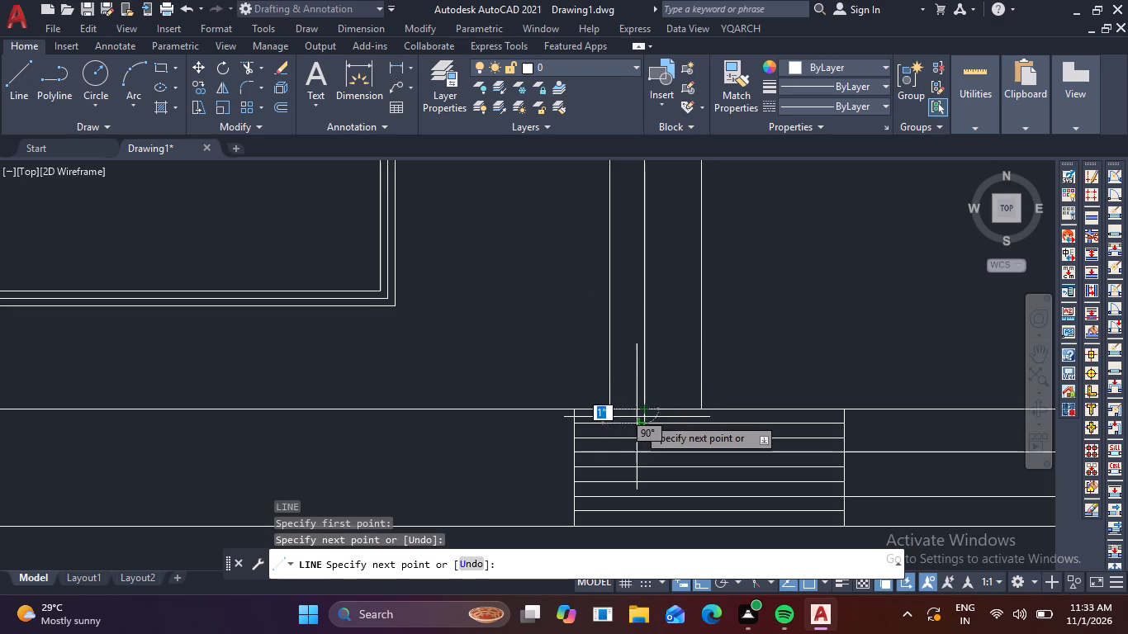
key(space)
Draw a second vertical line inside the upright panel, from its top line to the bottom strip, between the first inner line and right edge.
scroll(636, 360, down, 2)
middle_drag(628, 419, 636, 509)
key(space)
scroll(654, 286, up, 4)
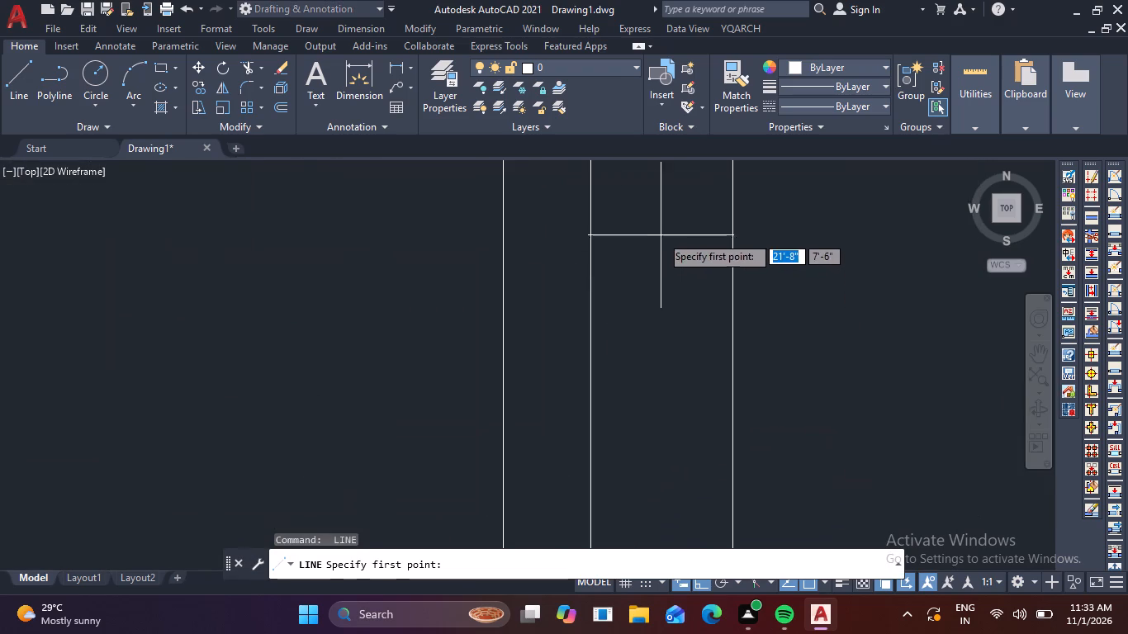
middle_drag(675, 230, 732, 445)
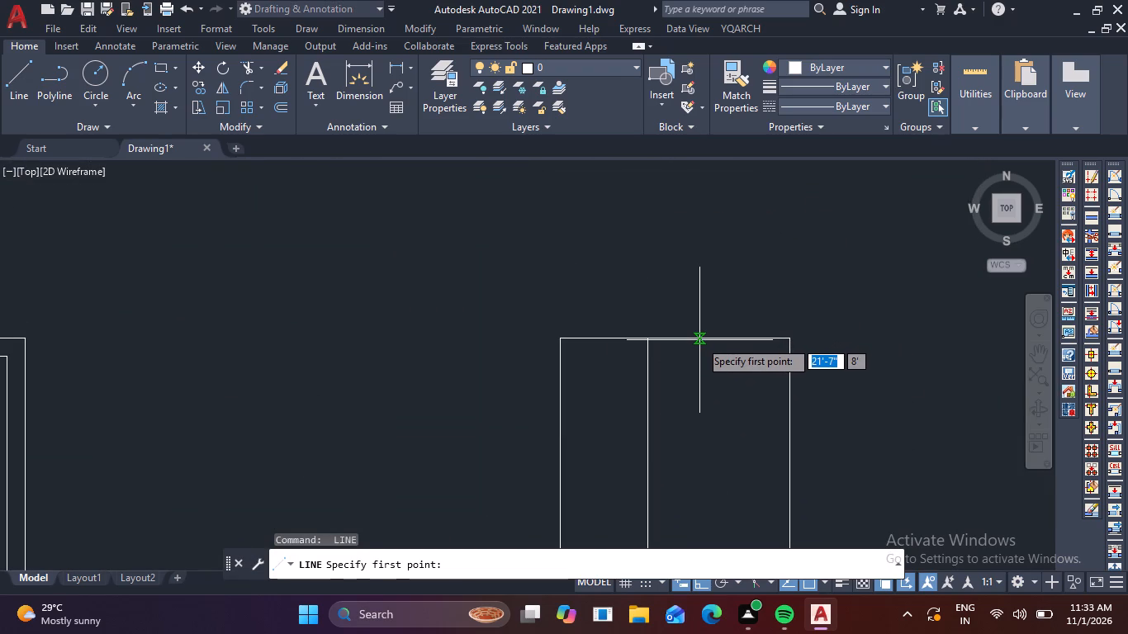
click(706, 343)
scroll(721, 436, down, 3)
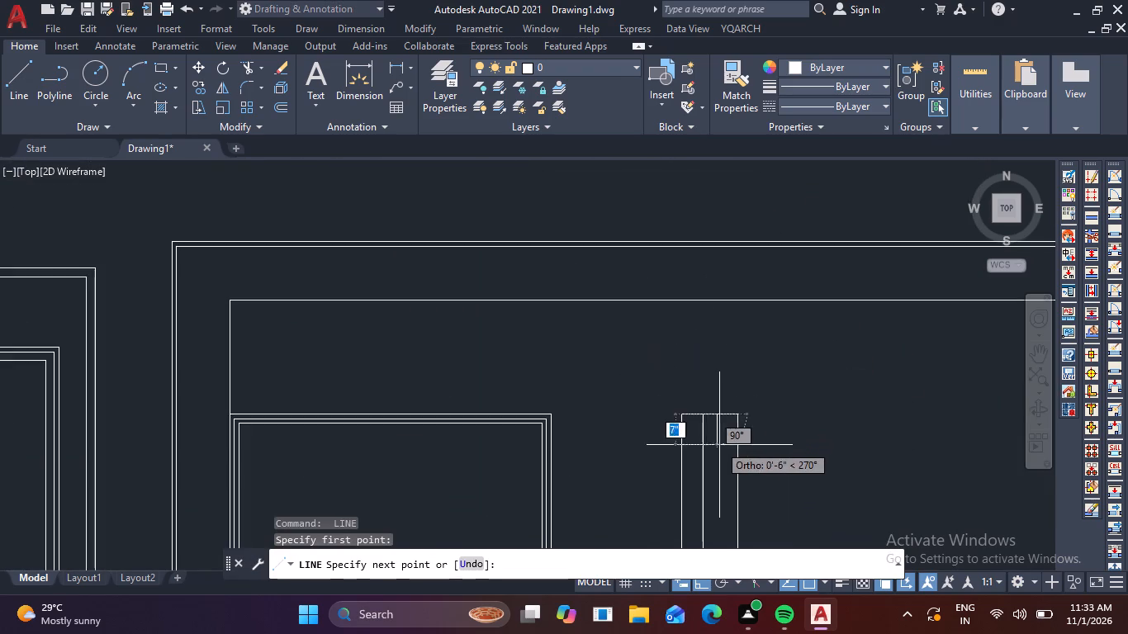
middle_drag(725, 447, 685, 280)
middle_drag(704, 453, 656, 345)
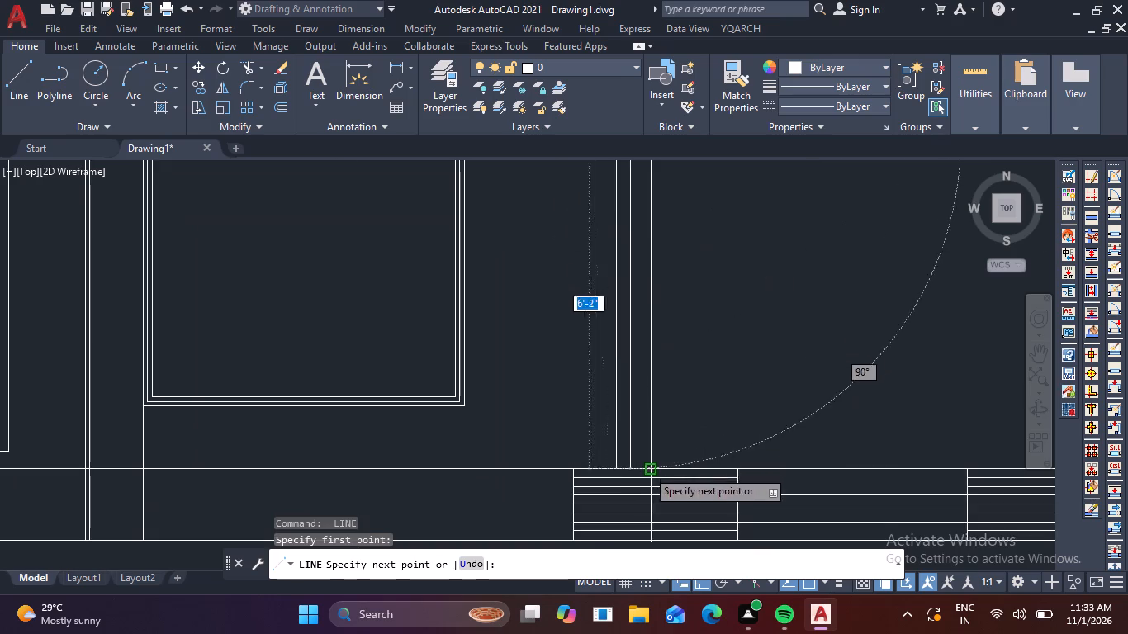
scroll(647, 470, up, 5)
click(430, 468)
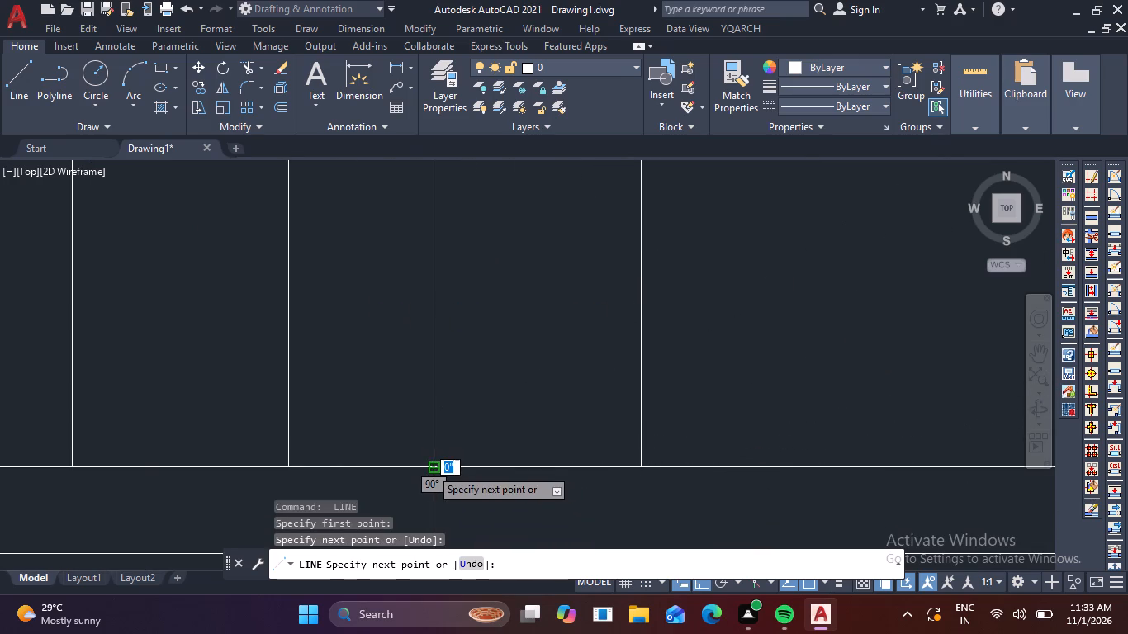
key(space)
Trim away the upright panel's left edge and the part of its top line left of the first inner line.
scroll(429, 467, down, 4)
middle_drag(411, 432, 525, 603)
middle_drag(521, 397, 523, 437)
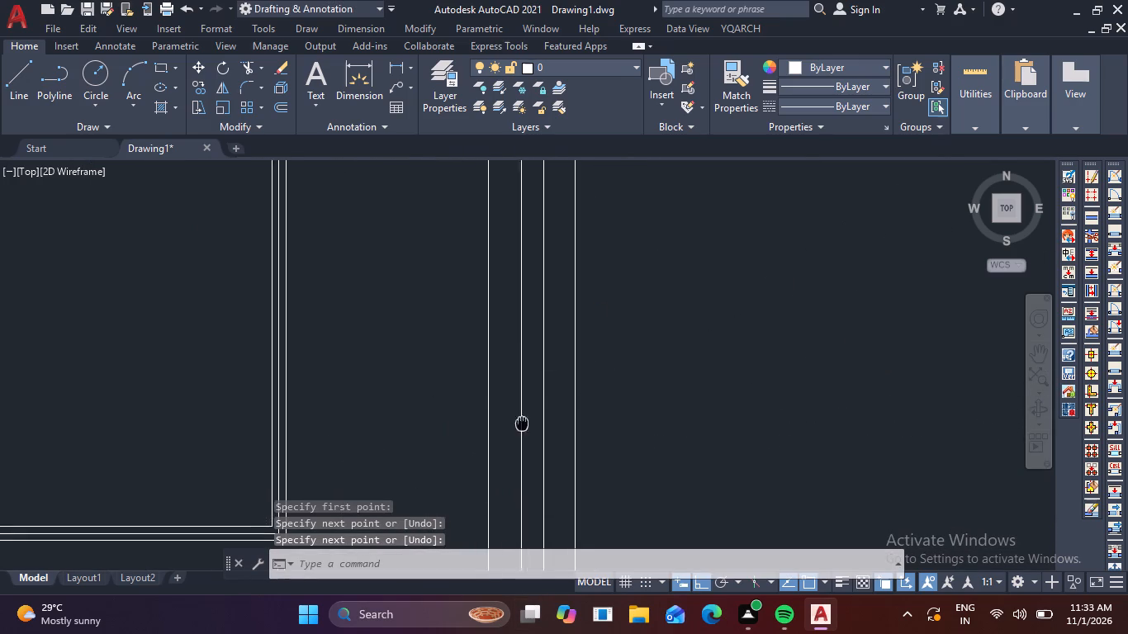
middle_drag(523, 437, 526, 535)
key(t)
key(r)
key(space)
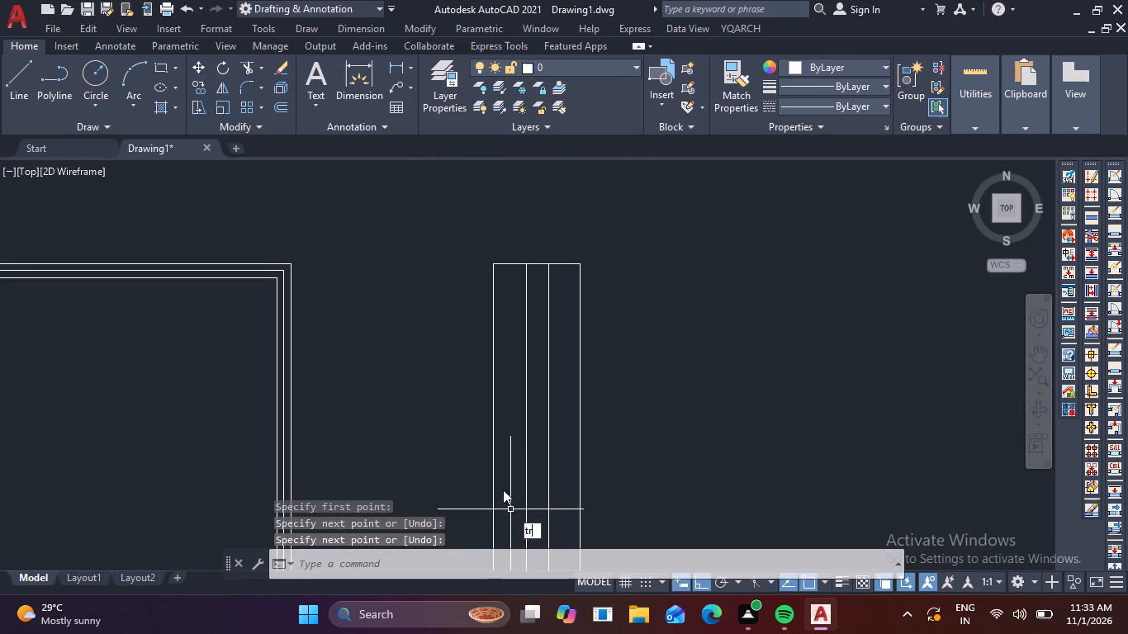
click(491, 394)
click(505, 263)
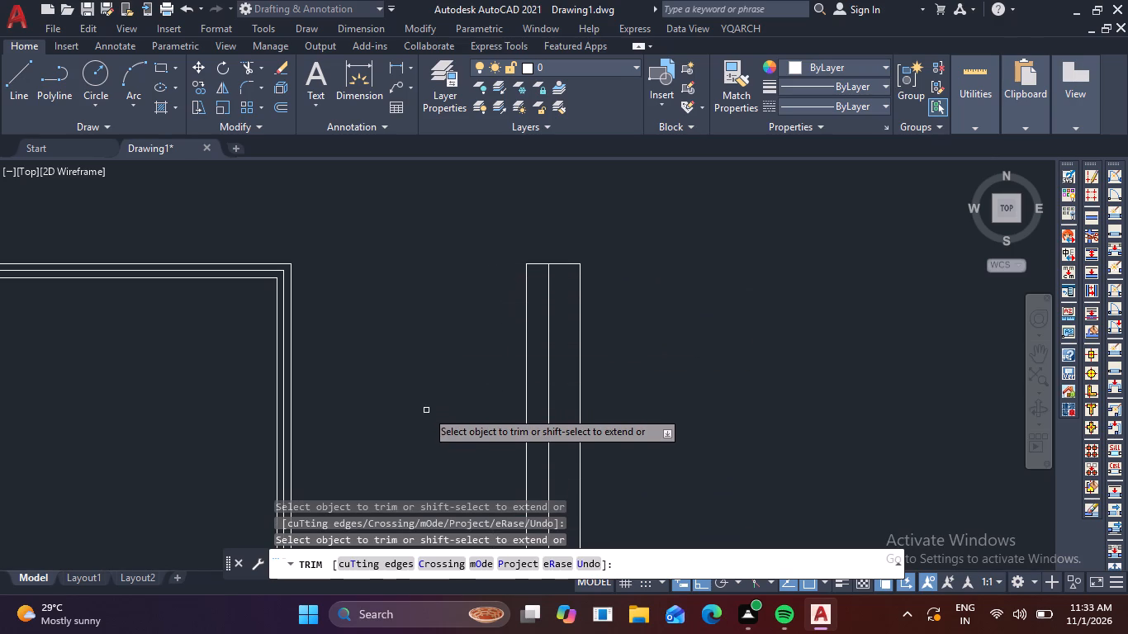
key(Escape)
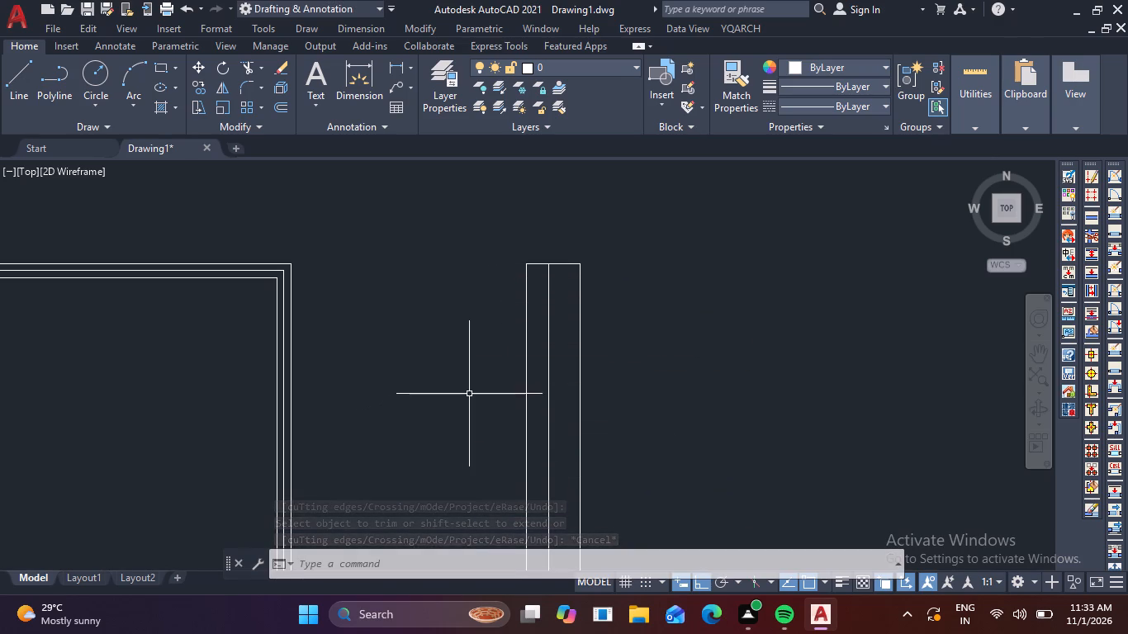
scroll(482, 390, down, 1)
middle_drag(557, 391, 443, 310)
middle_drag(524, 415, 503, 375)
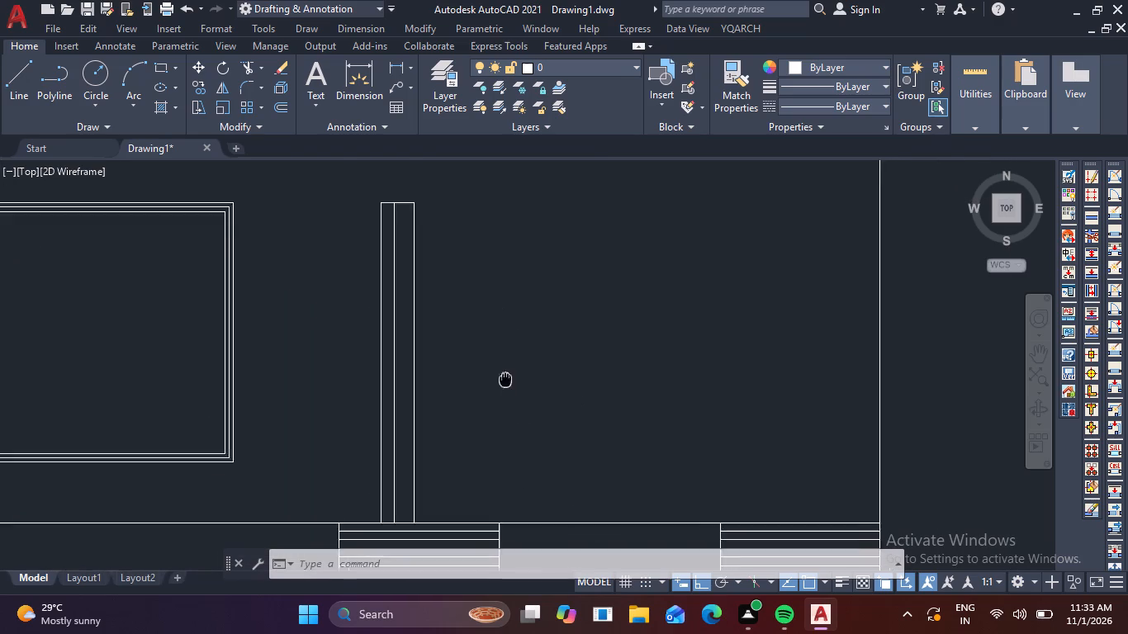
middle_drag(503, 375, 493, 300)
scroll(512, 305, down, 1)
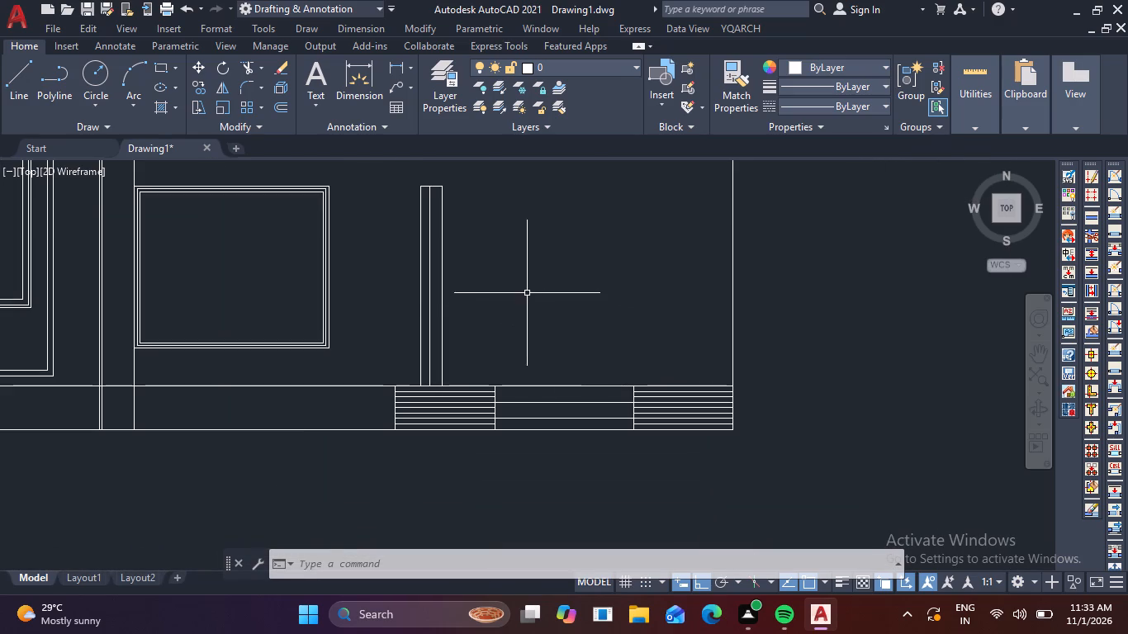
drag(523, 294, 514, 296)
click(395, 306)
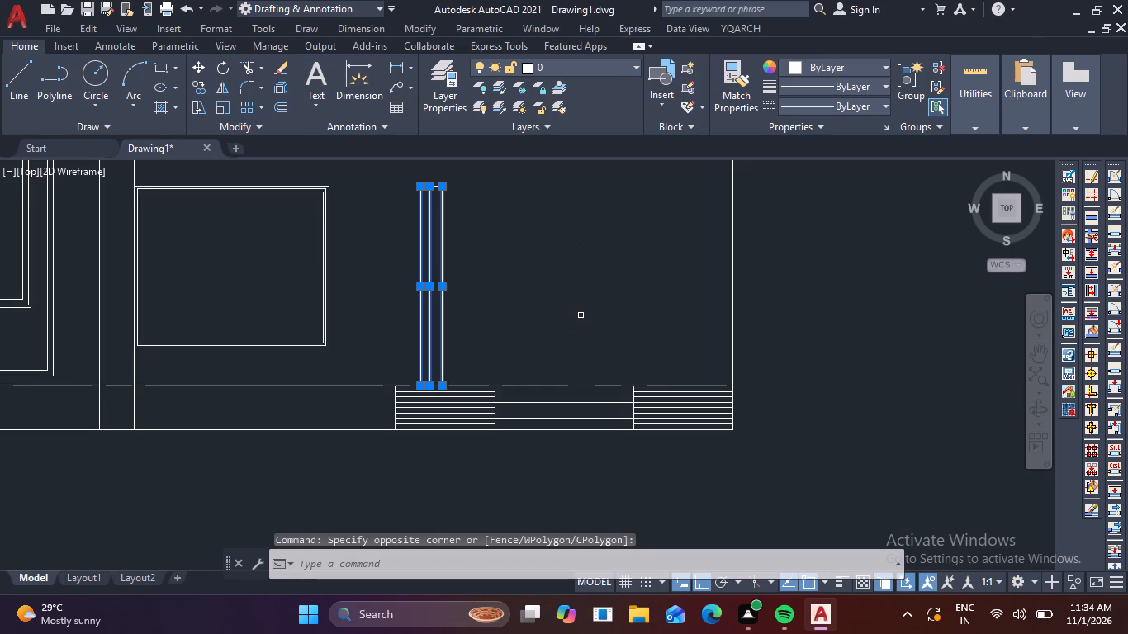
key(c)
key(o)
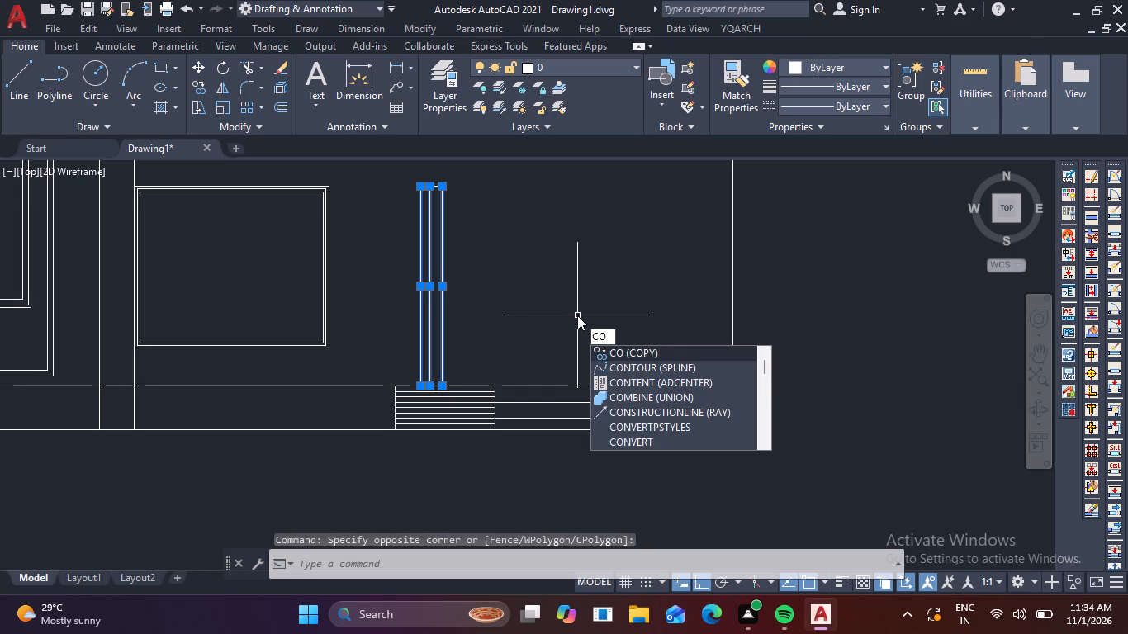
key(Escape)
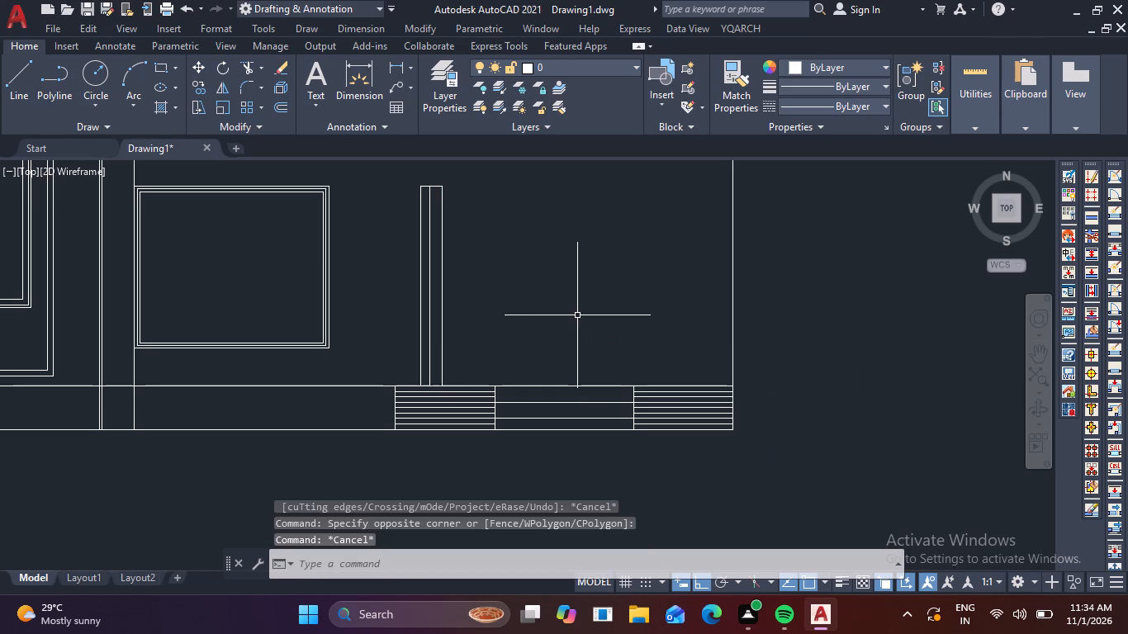
Draw a narrow upright outline about 4" wide on the second line bay against the layout's right edge, its top level with the upright panel.
key(l)
key(space)
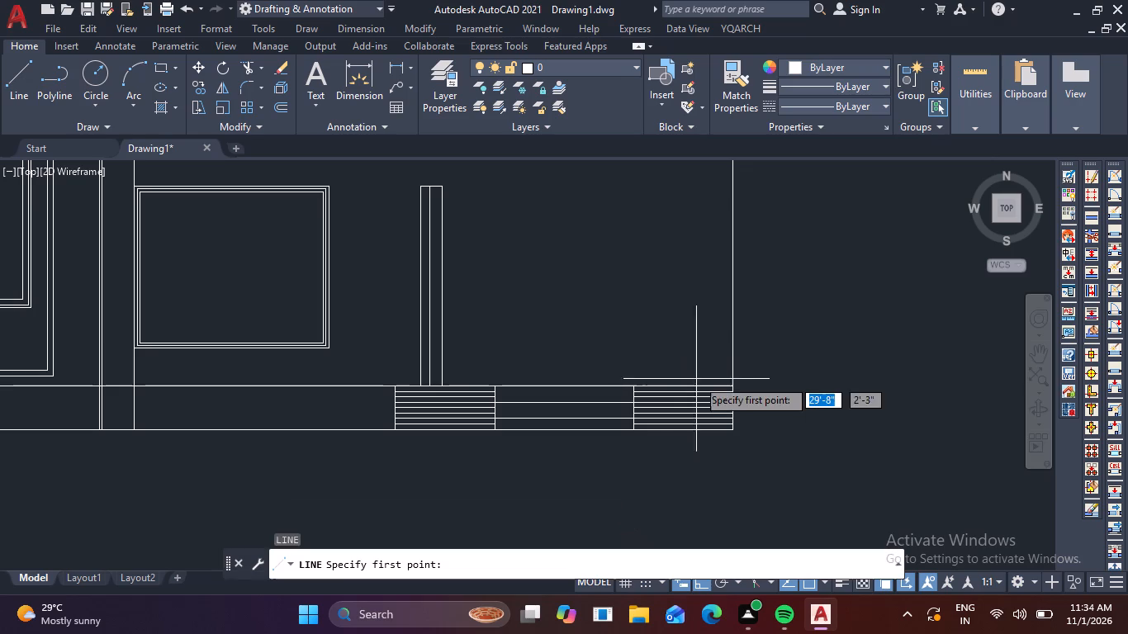
scroll(712, 390, up, 3)
click(738, 375)
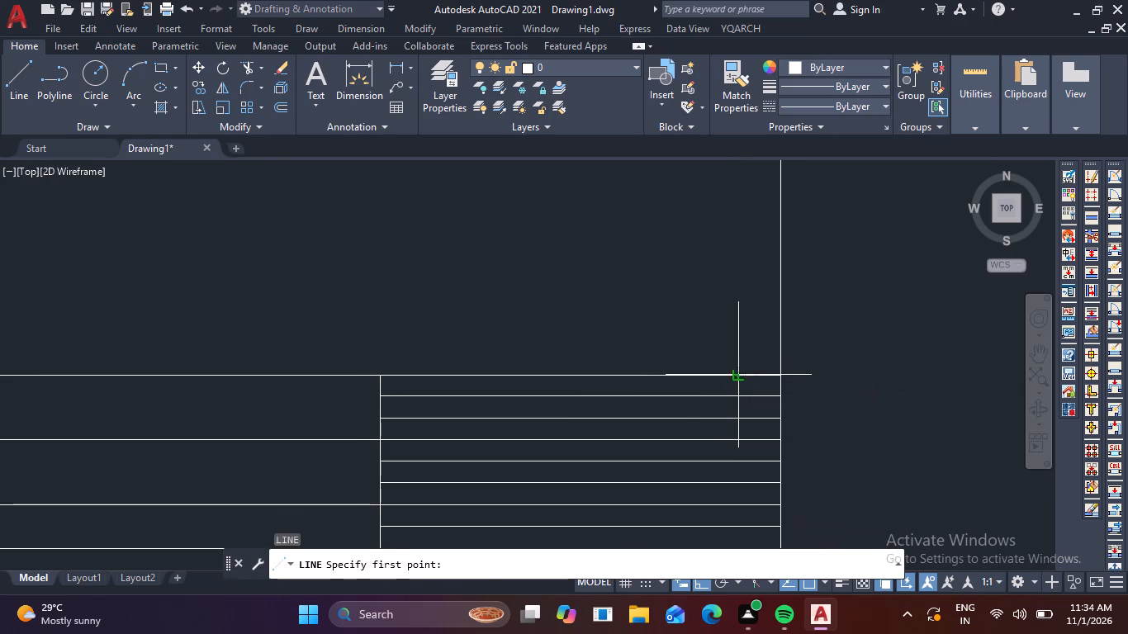
scroll(694, 297, down, 3)
middle_drag(688, 325, 666, 480)
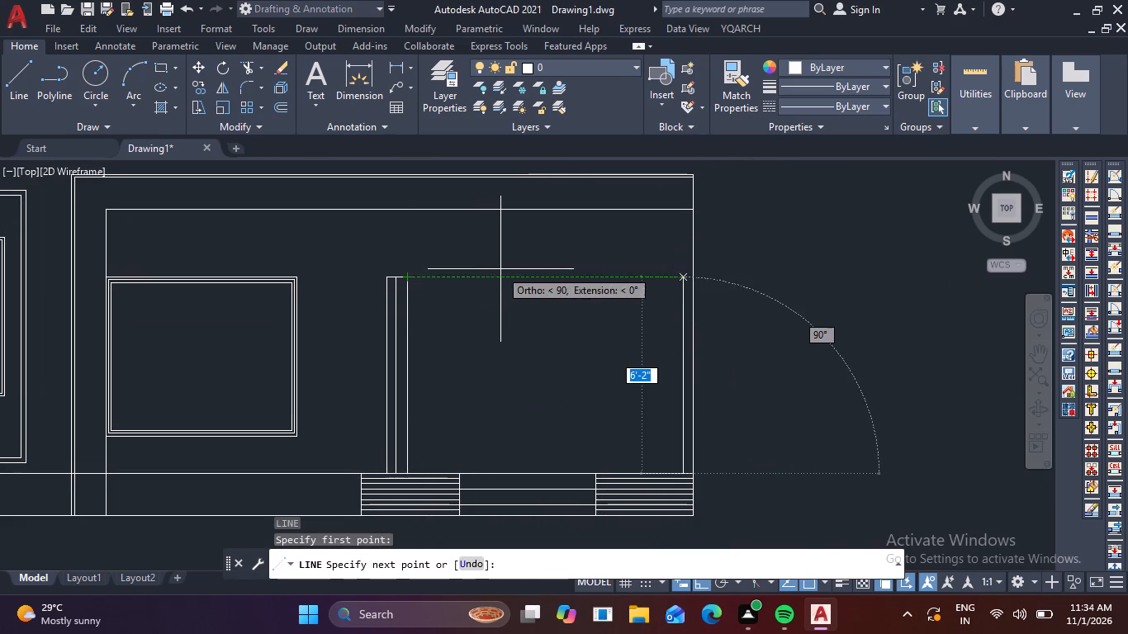
click(678, 275)
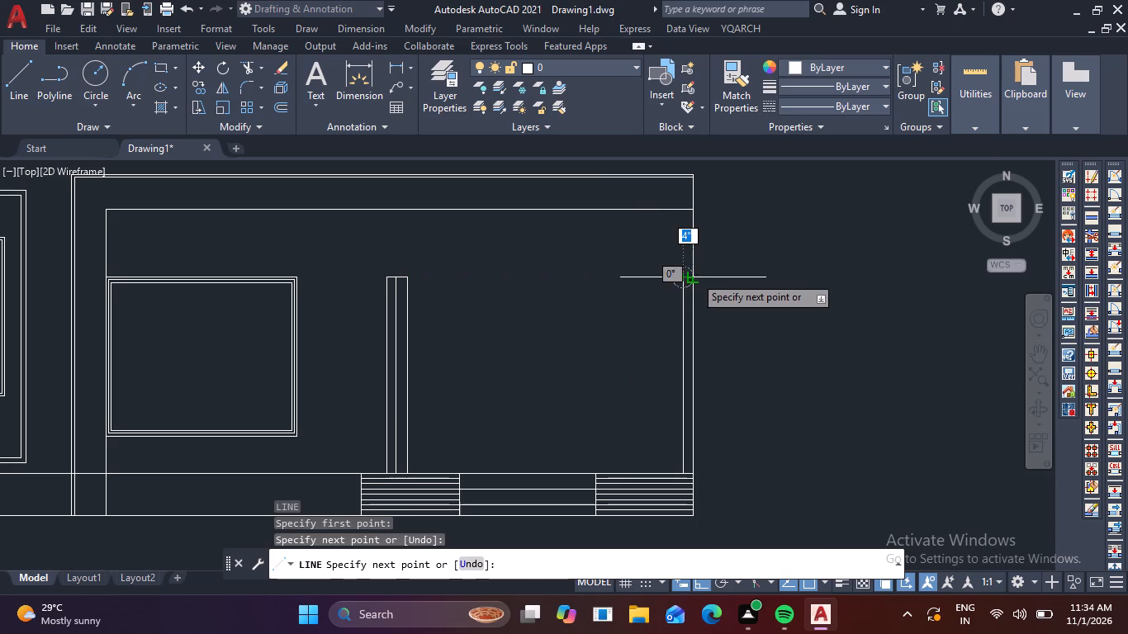
click(694, 276)
key(space)
Draw another vertical line left of the right-end outline, from the strip to the same top level, and join its top to the outline.
key(space)
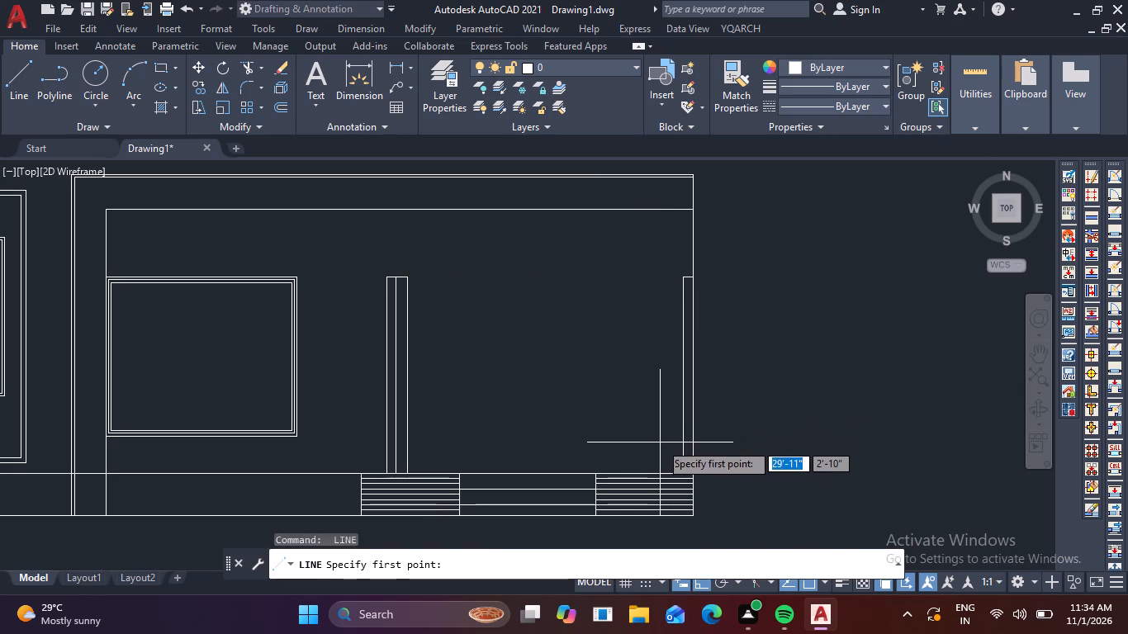
scroll(662, 468, up, 3)
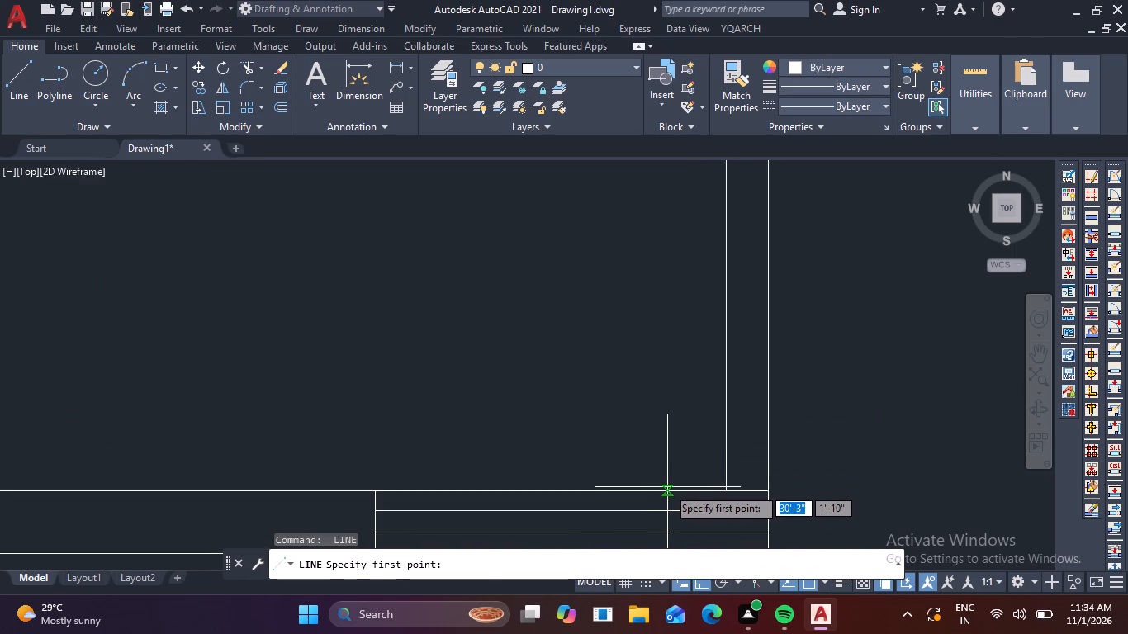
click(667, 487)
scroll(594, 317, down, 2)
middle_drag(600, 378, 598, 523)
middle_drag(604, 411, 602, 513)
scroll(608, 441, up, 1)
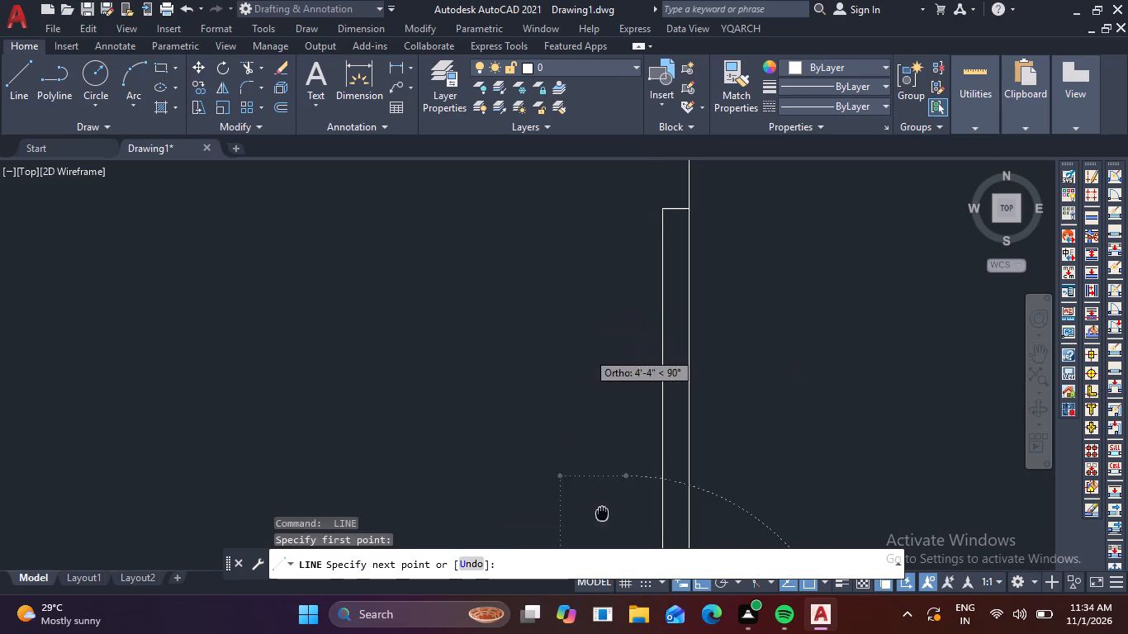
middle_drag(602, 513, 602, 513)
scroll(631, 389, up, 2)
scroll(629, 401, down, 2)
middle_drag(637, 423, 601, 329)
middle_drag(613, 362, 657, 533)
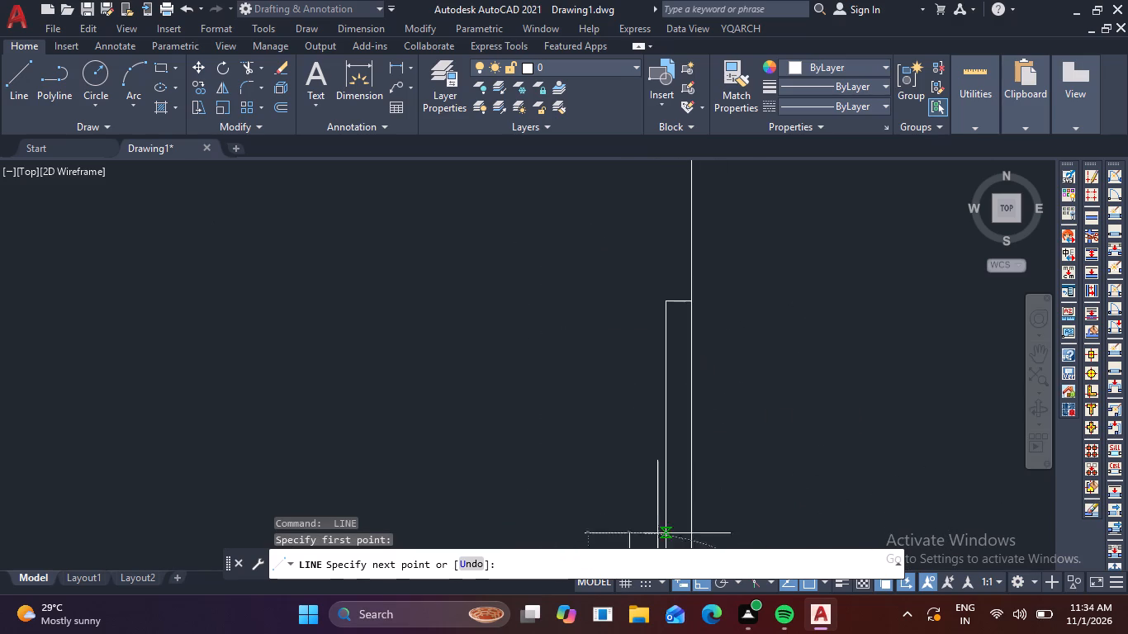
scroll(655, 293, up, 2)
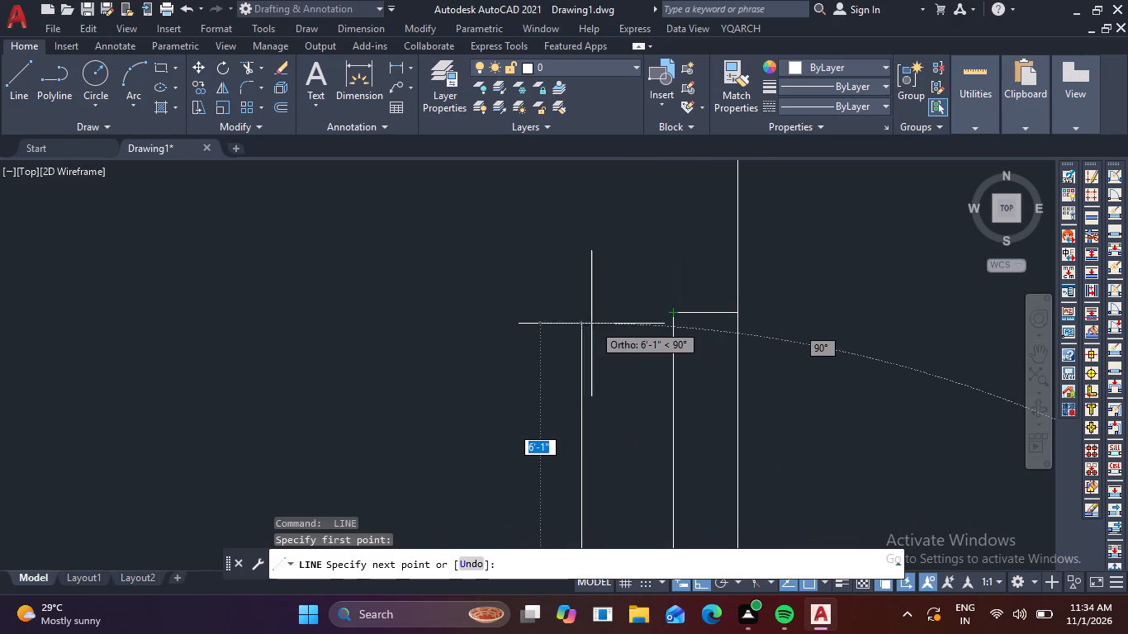
click(578, 308)
click(677, 315)
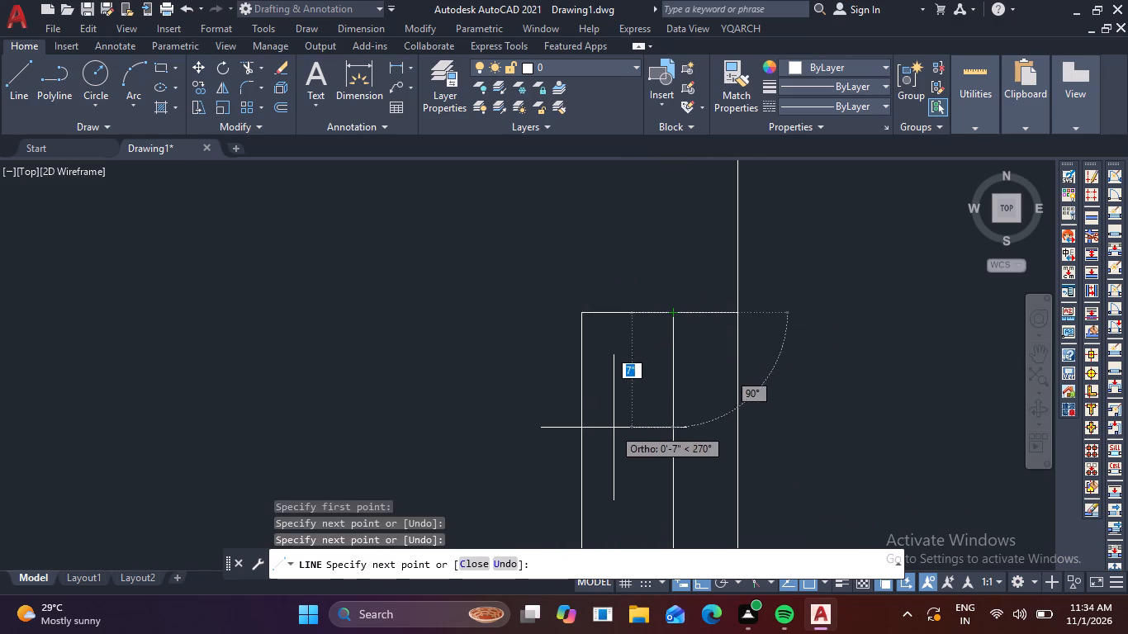
key(Escape)
Draw a rectangle about 4'-2" wide and 5'-7" high from the first upright panel's inner edge, ending just above the bottom strip.
scroll(611, 428, down, 3)
middle_drag(608, 432, 599, 305)
right_drag(595, 322, 599, 305)
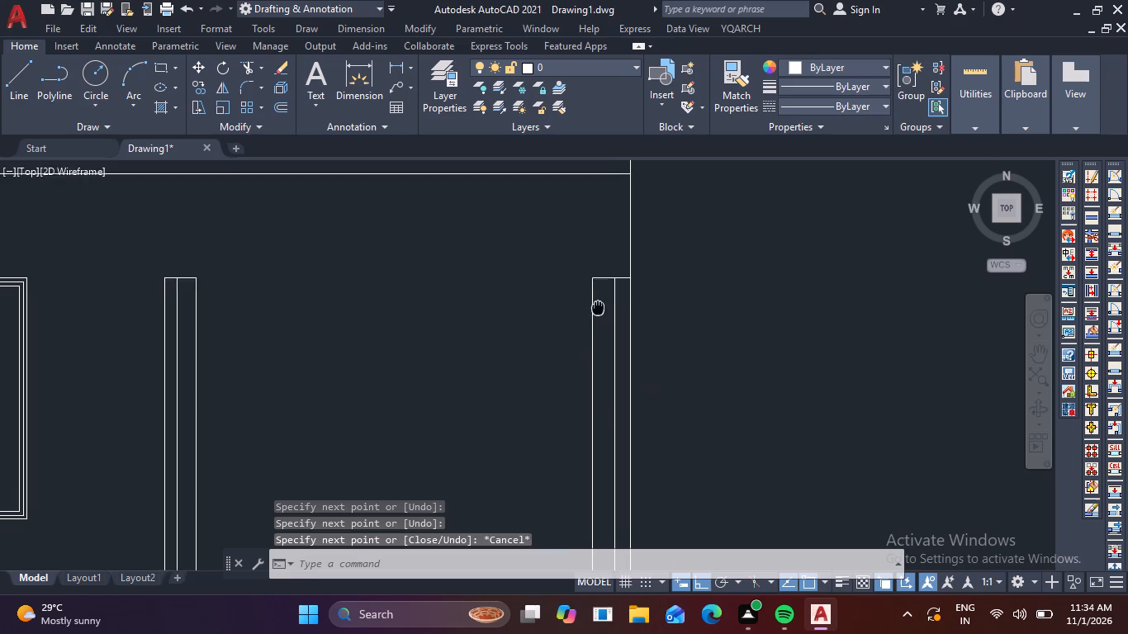
right_drag(599, 305, 600, 301)
middle_drag(599, 305, 602, 297)
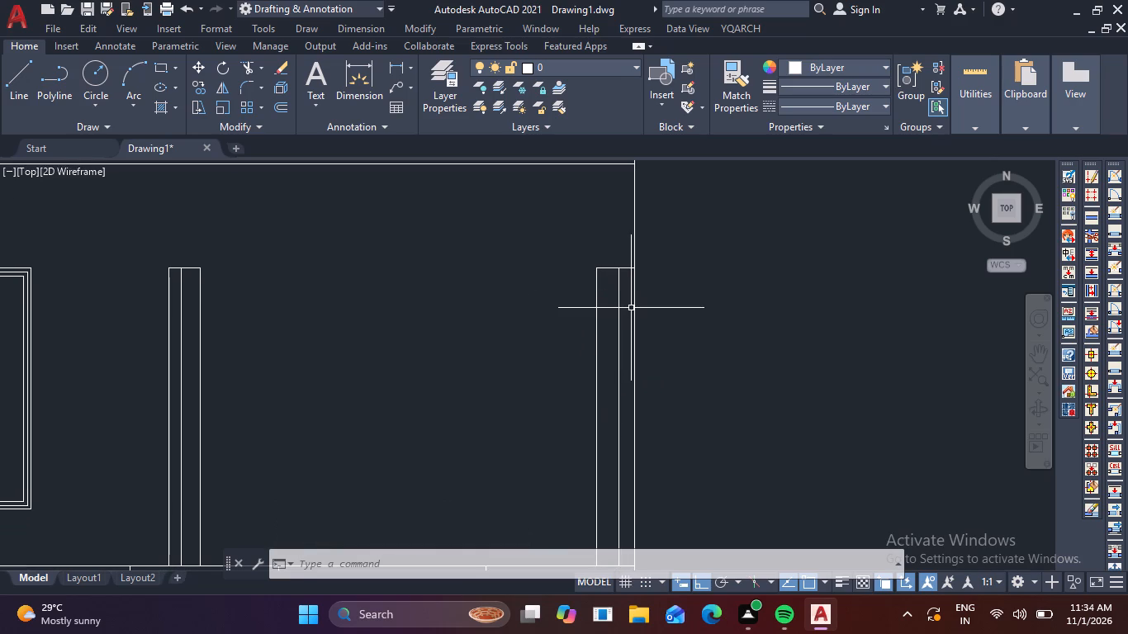
scroll(614, 343, down, 2)
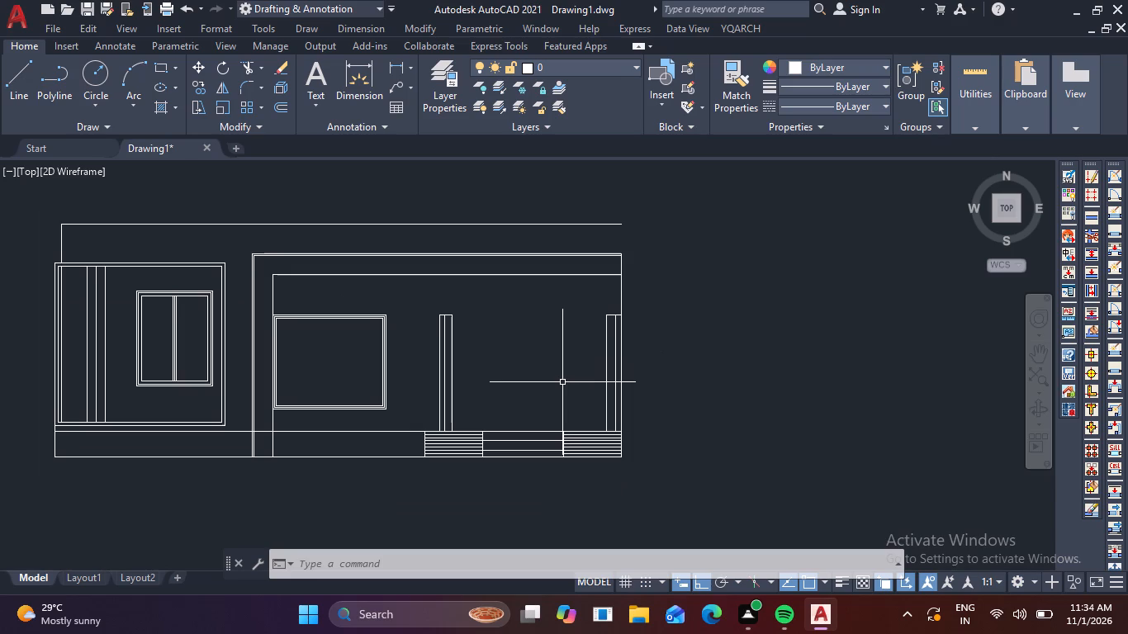
click(158, 71)
scroll(457, 343, up, 2)
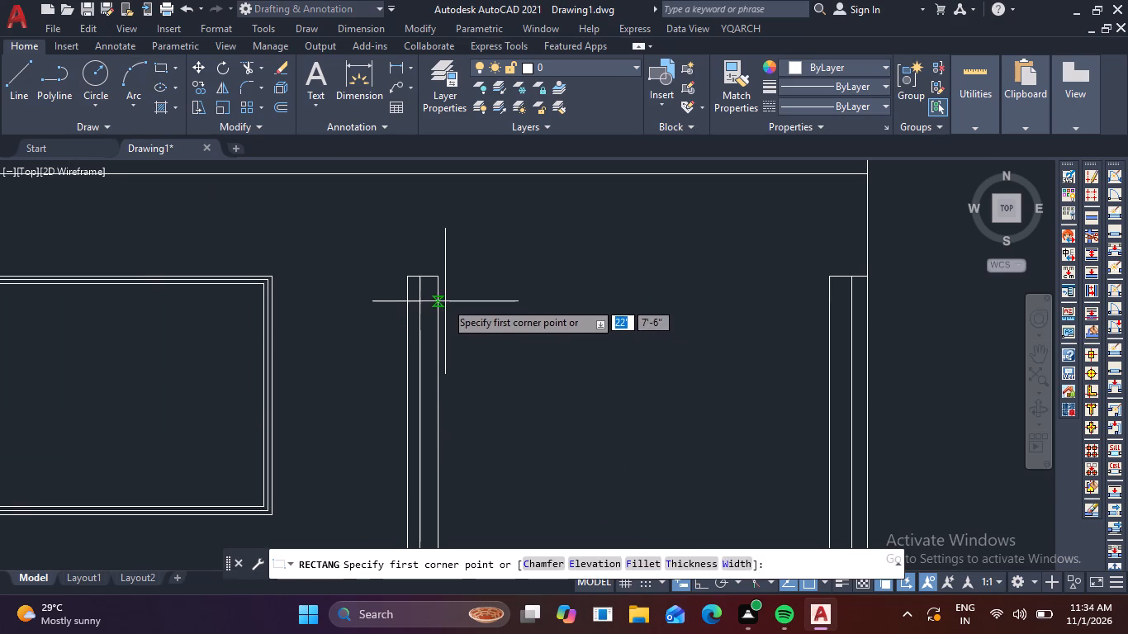
click(440, 296)
scroll(516, 365, down, 3)
middle_drag(535, 382, 480, 279)
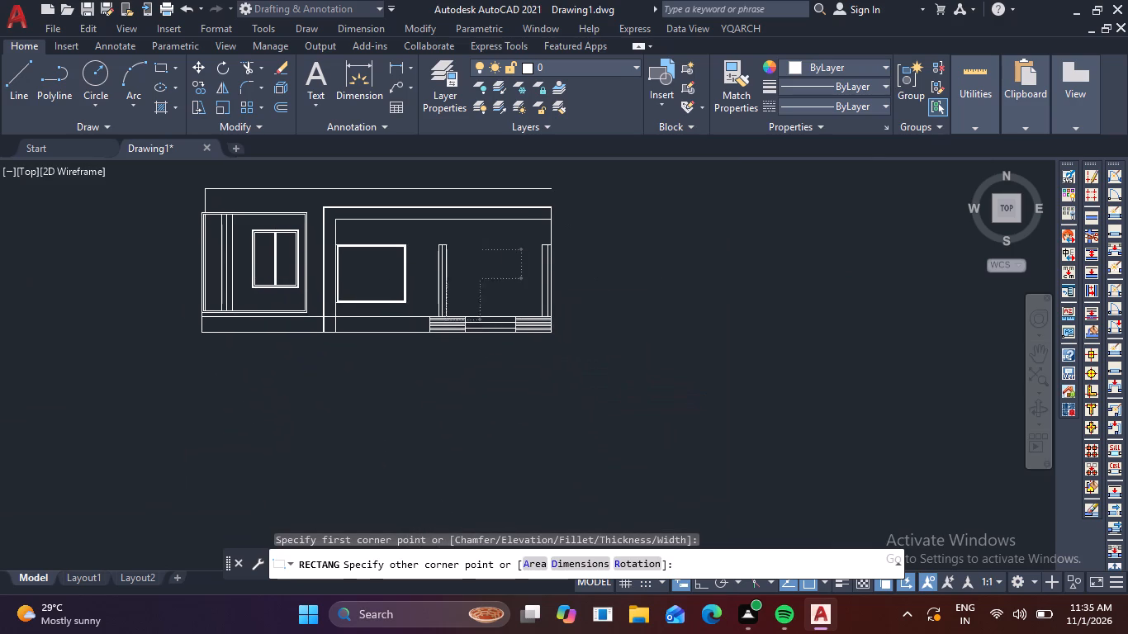
scroll(489, 313, up, 2)
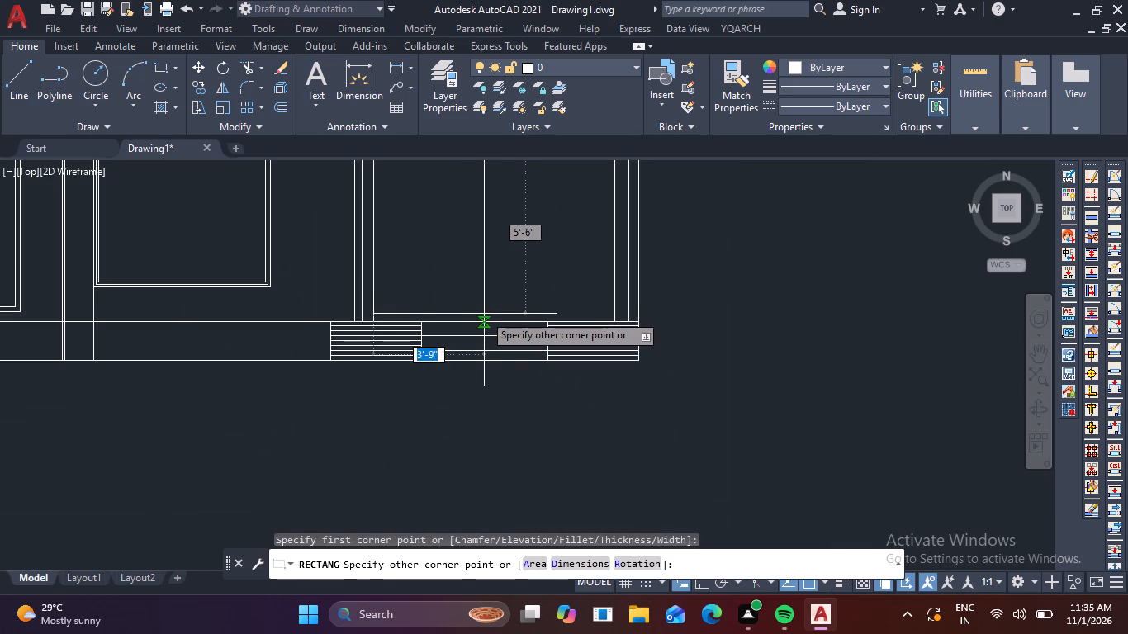
scroll(491, 316, up, 2)
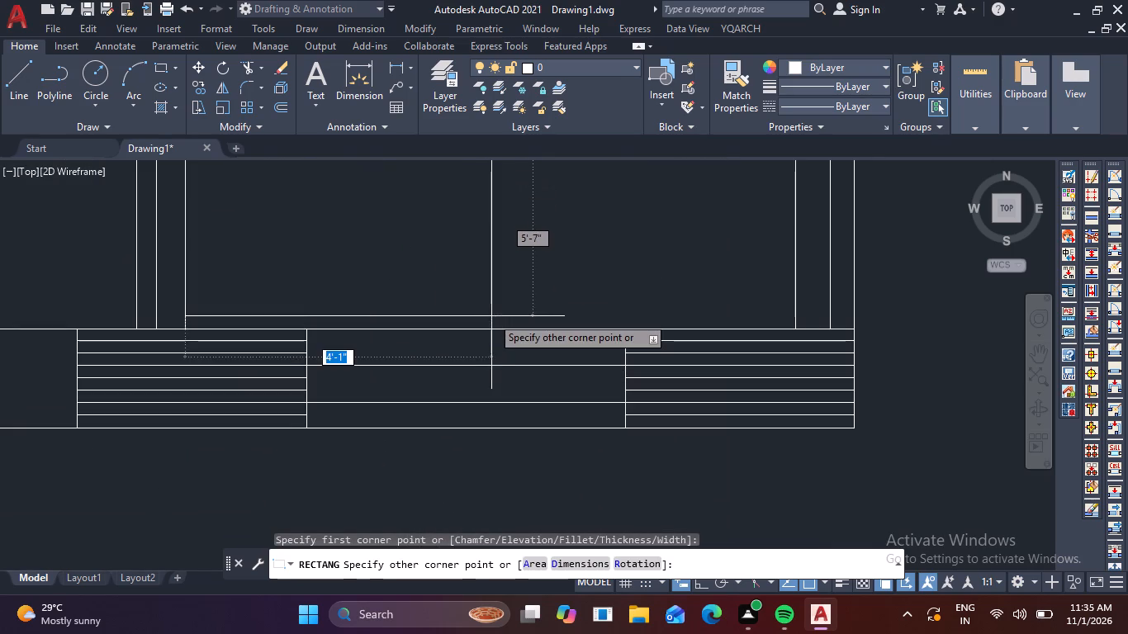
click(493, 317)
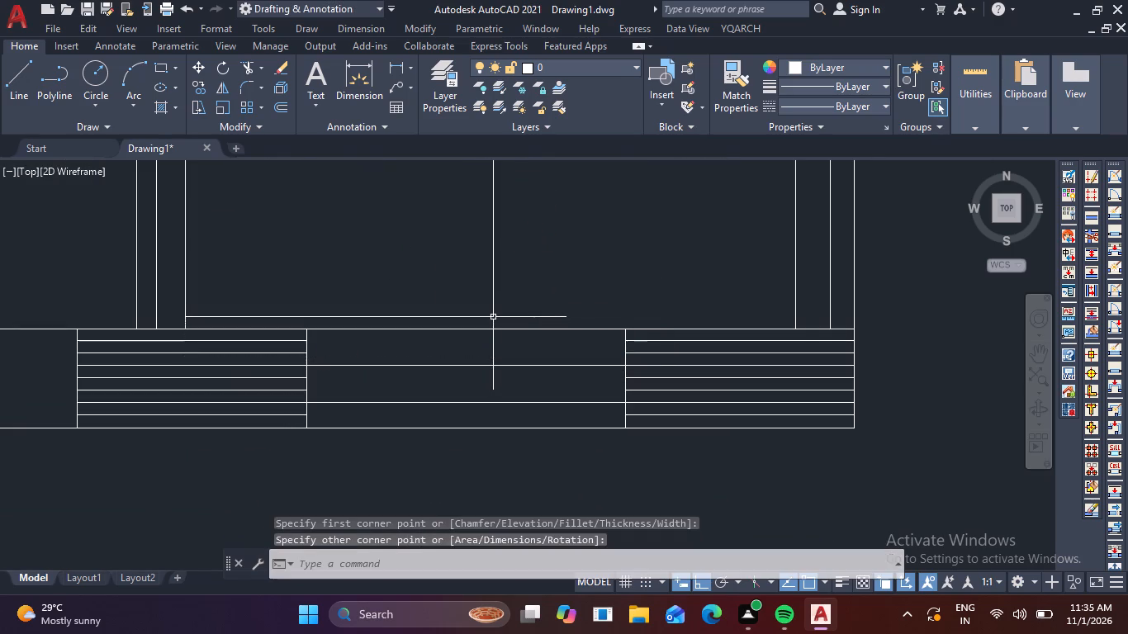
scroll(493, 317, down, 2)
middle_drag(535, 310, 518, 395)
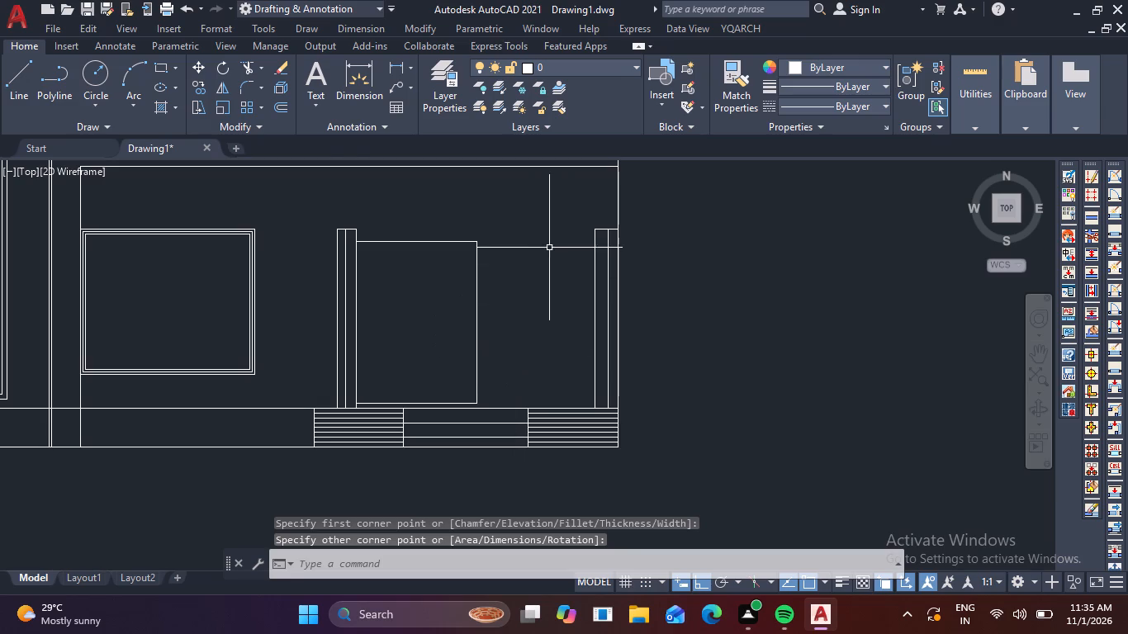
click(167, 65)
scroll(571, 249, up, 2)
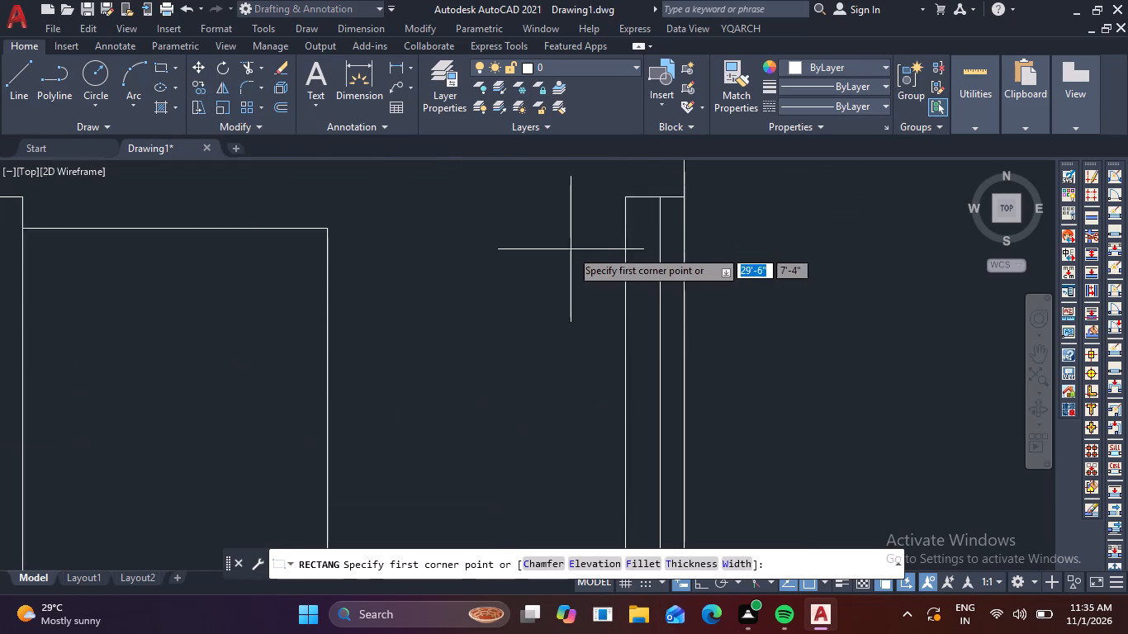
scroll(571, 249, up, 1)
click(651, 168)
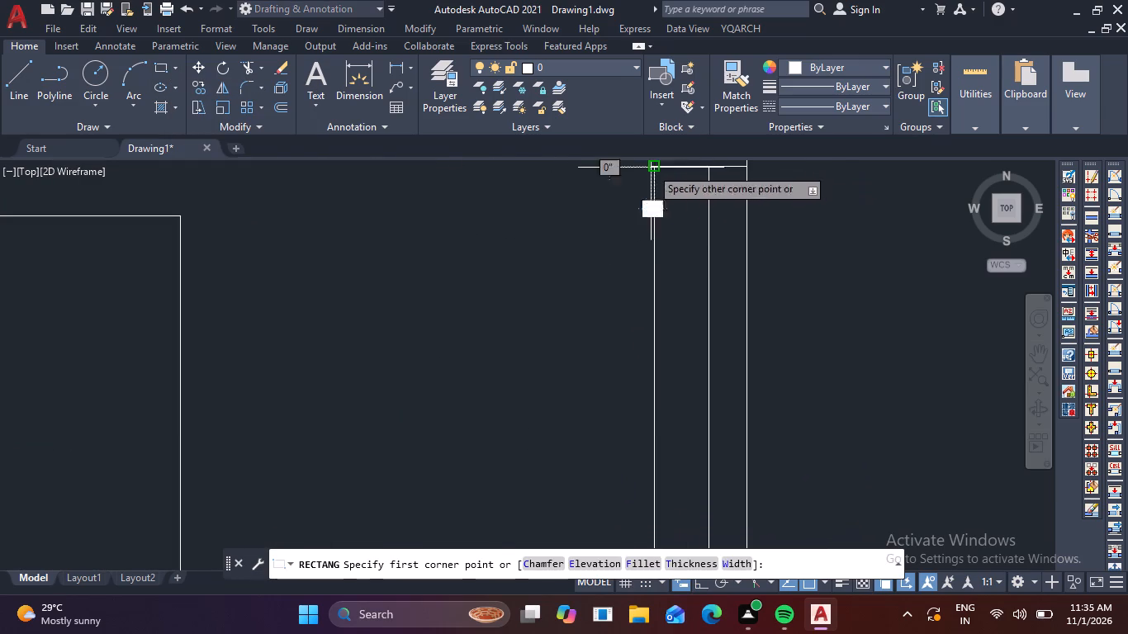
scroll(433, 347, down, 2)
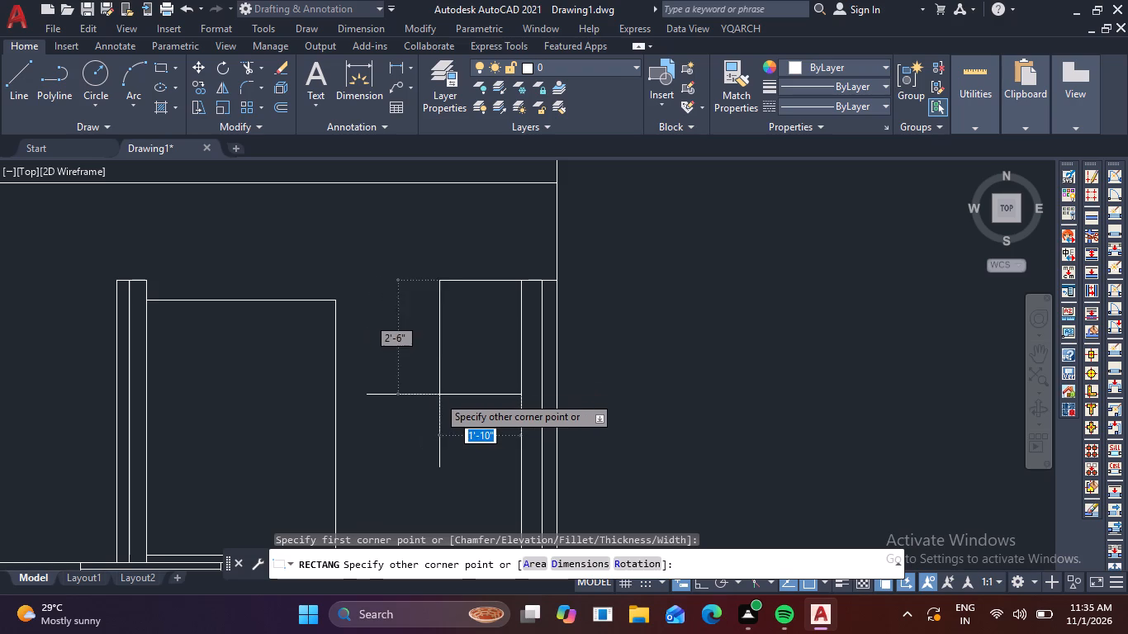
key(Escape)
Draw a matching rectangle about 4' wide from the right-end upright's inner edge, leaving a narrow gap beside the first rectangle.
key(space)
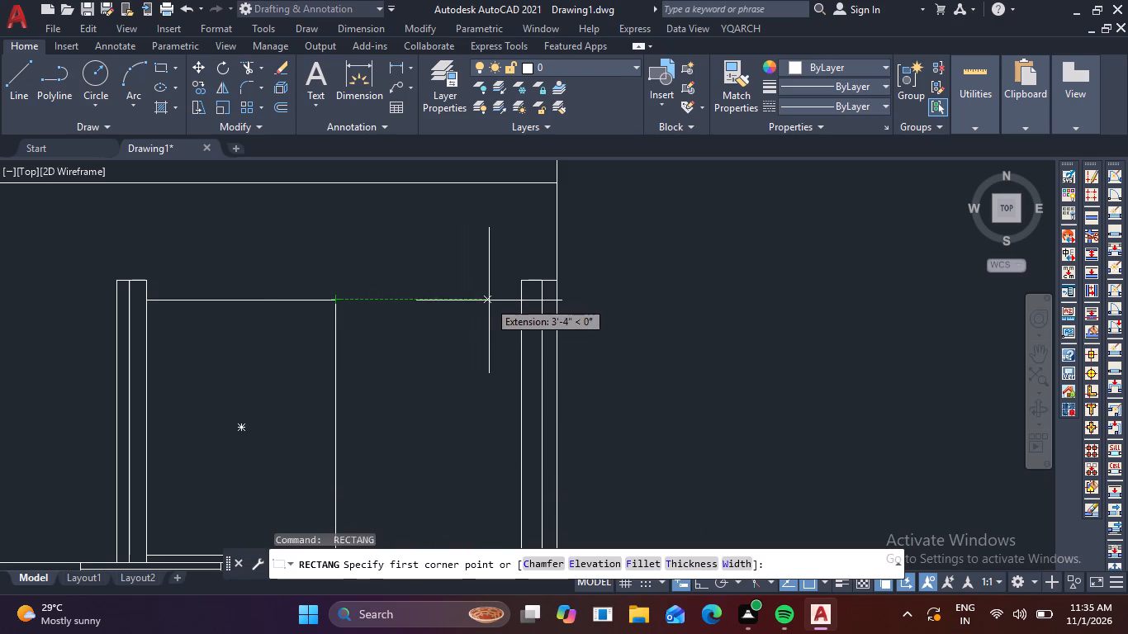
click(520, 300)
scroll(466, 376, down, 2)
middle_drag(453, 395, 469, 286)
scroll(453, 318, up, 2)
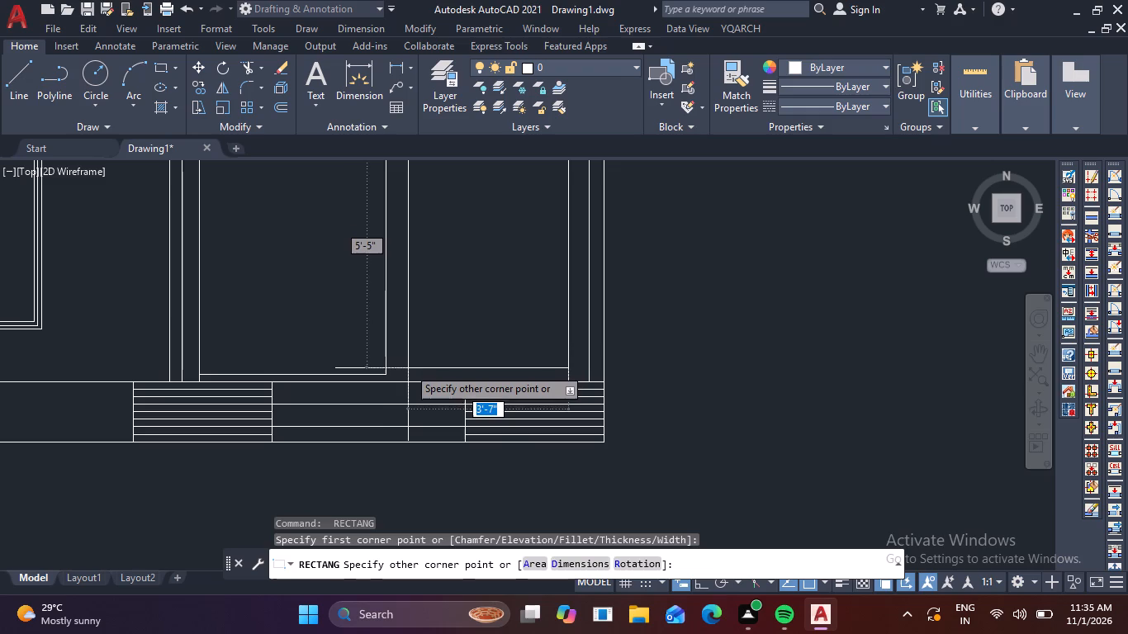
scroll(403, 372, up, 1)
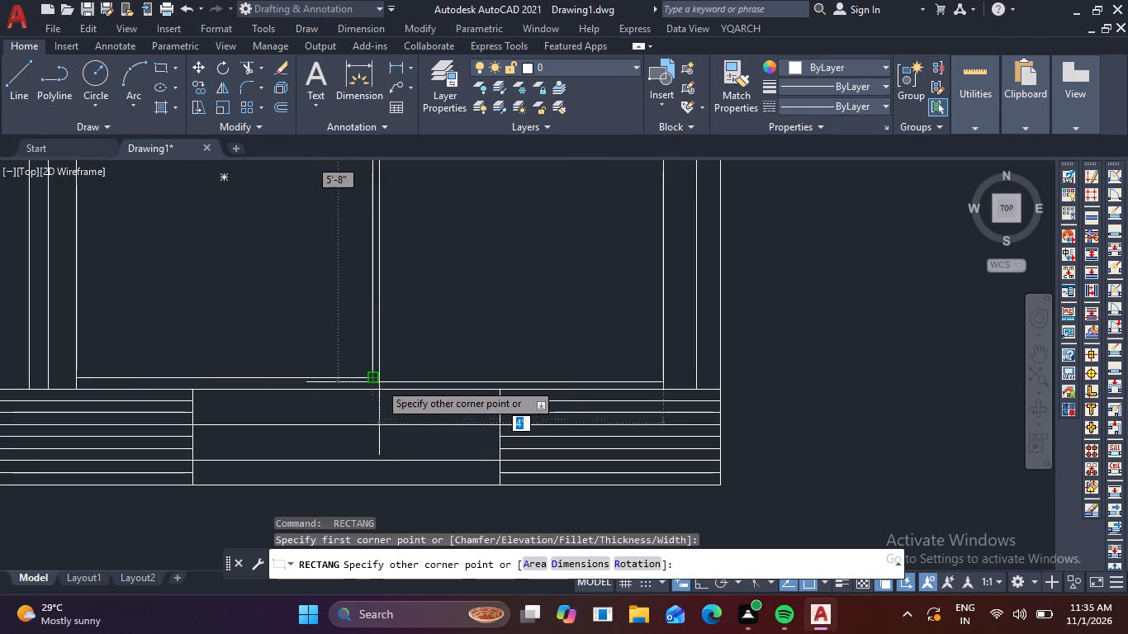
click(386, 378)
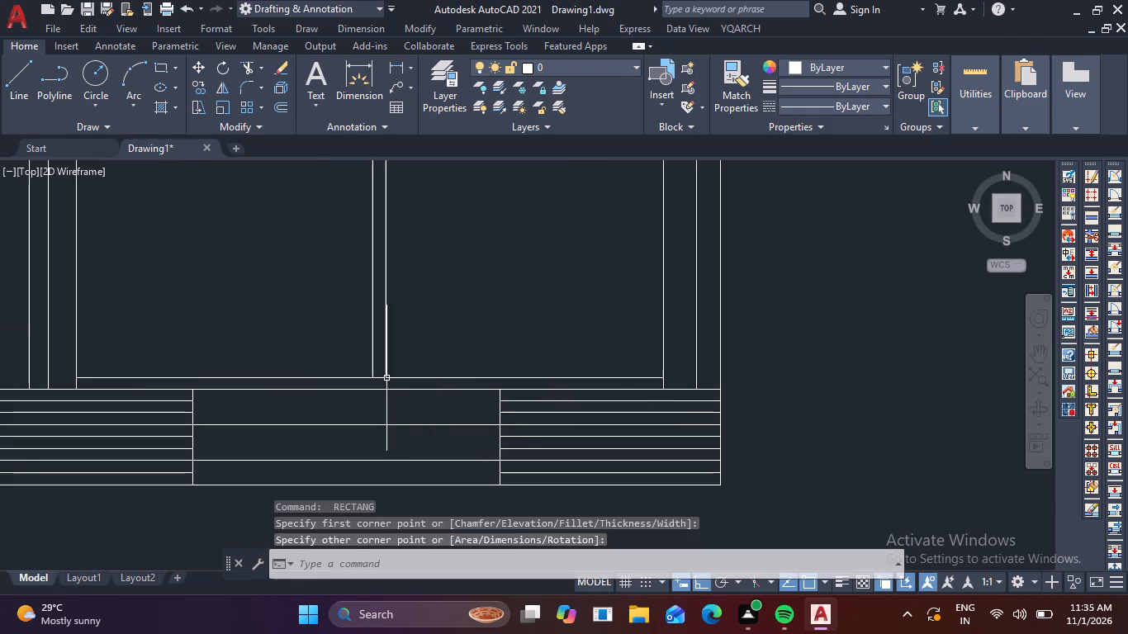
Draw a horizontal line across the upper part of each of the two rectangles, both at the same level.
scroll(467, 339, down, 3)
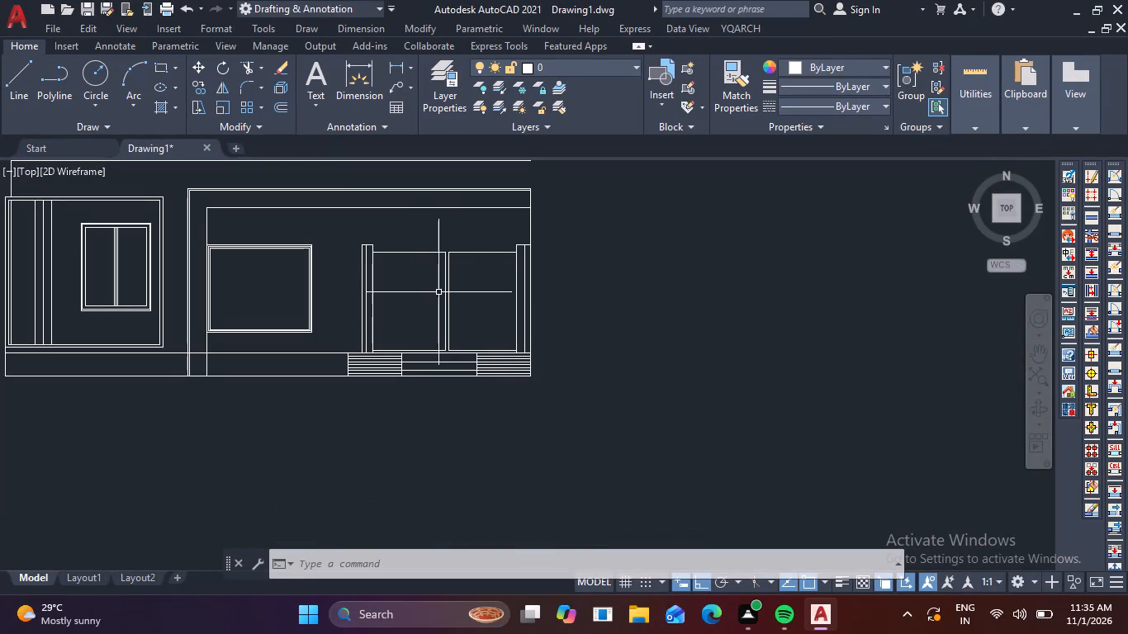
key(l)
key(space)
scroll(380, 285, up, 2)
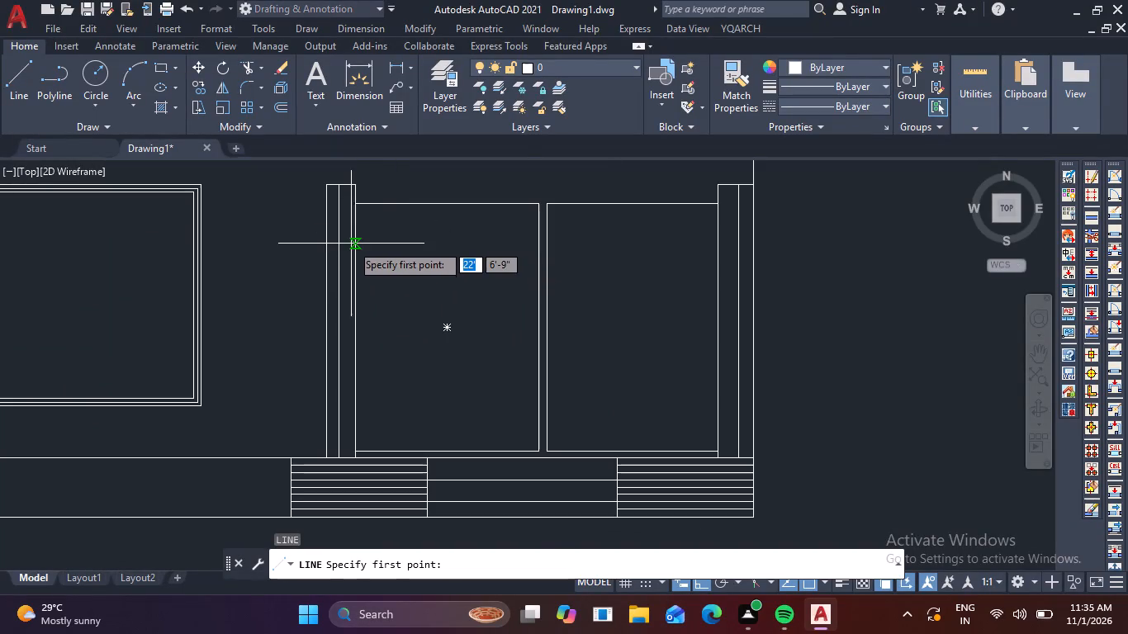
click(353, 247)
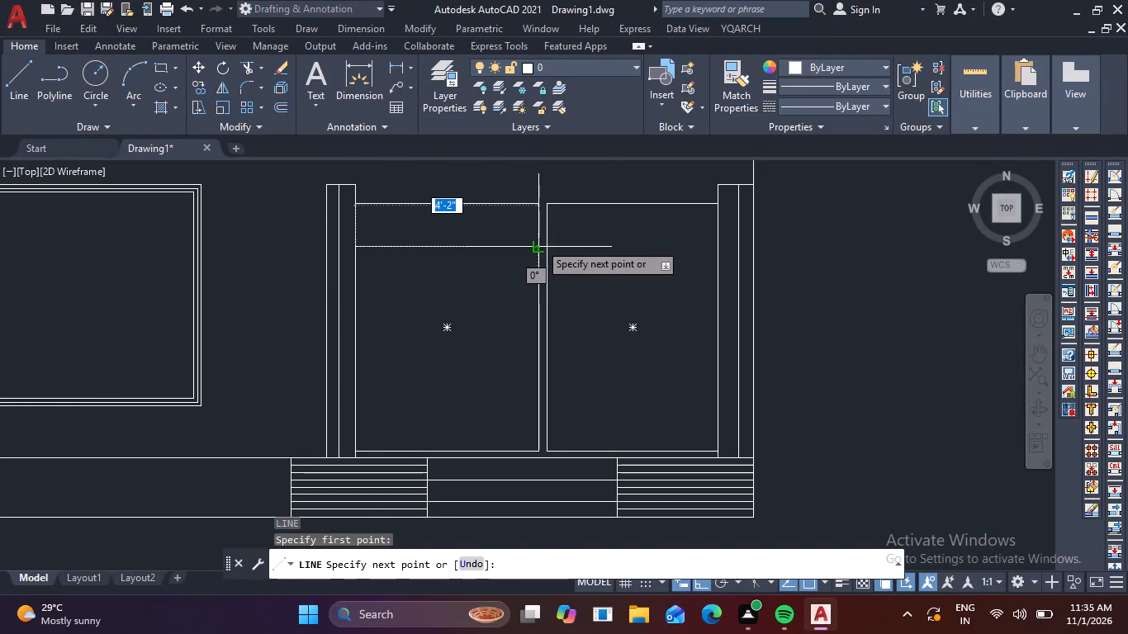
click(539, 243)
key(space)
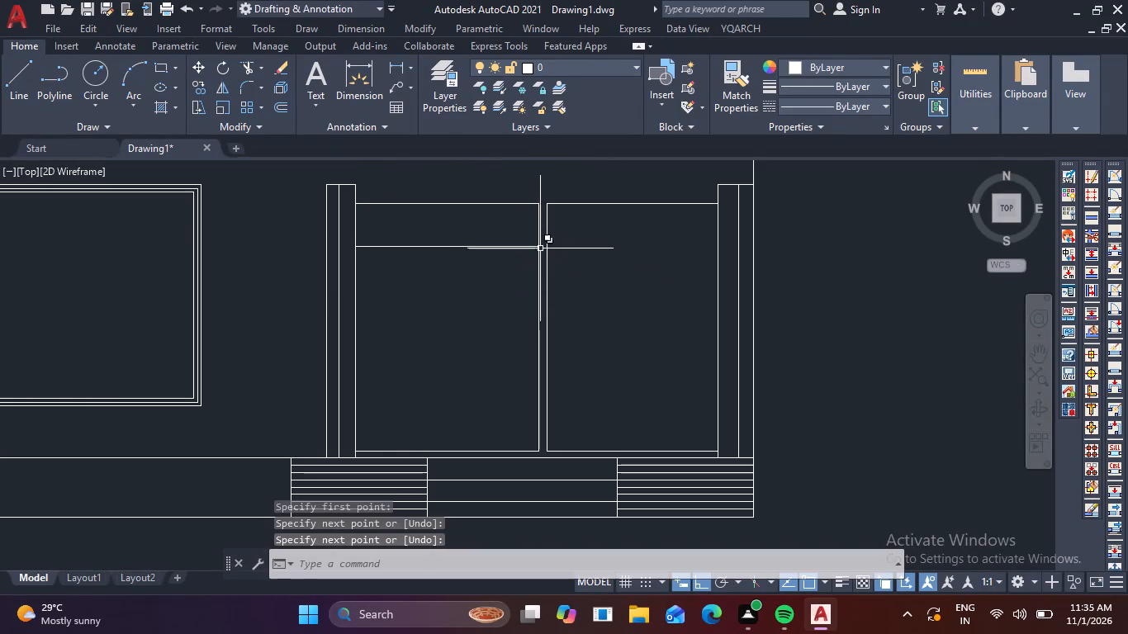
key(space)
click(547, 248)
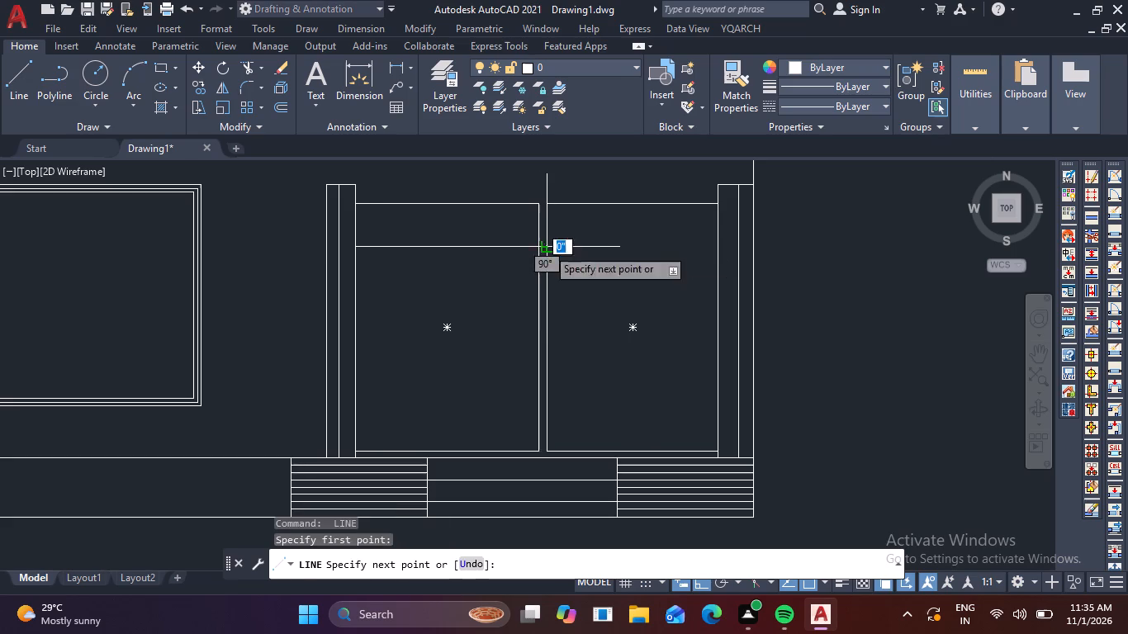
click(716, 246)
key(space)
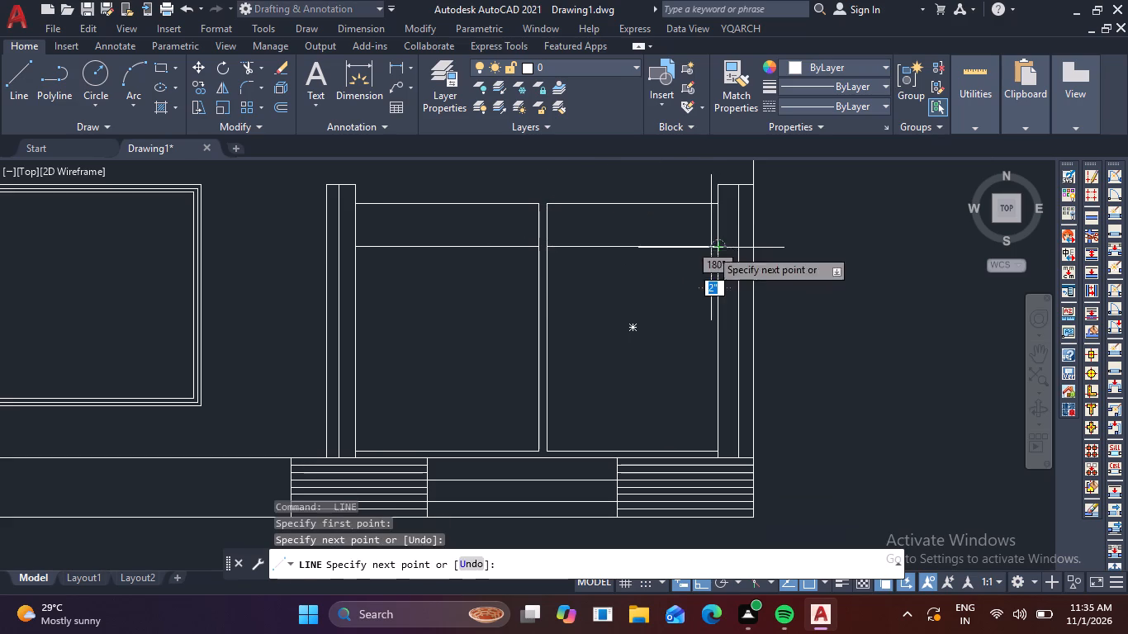
Offset the horizontal line in each of the two rectangles 1" upward and 1" downward.
key(o)
key(space)
text(1)
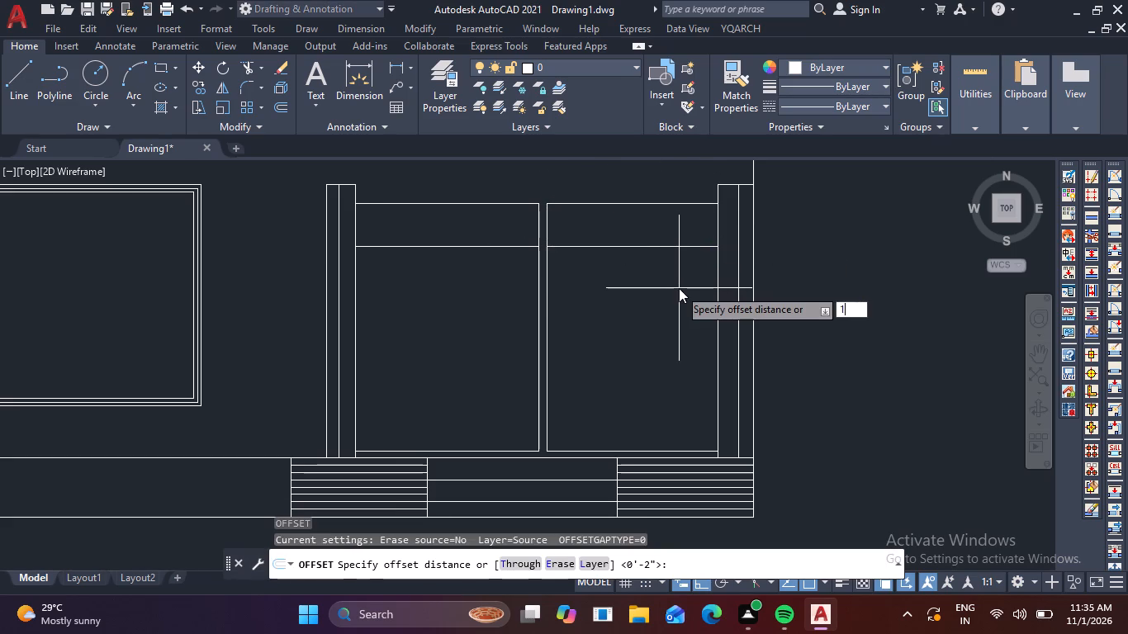
key(space)
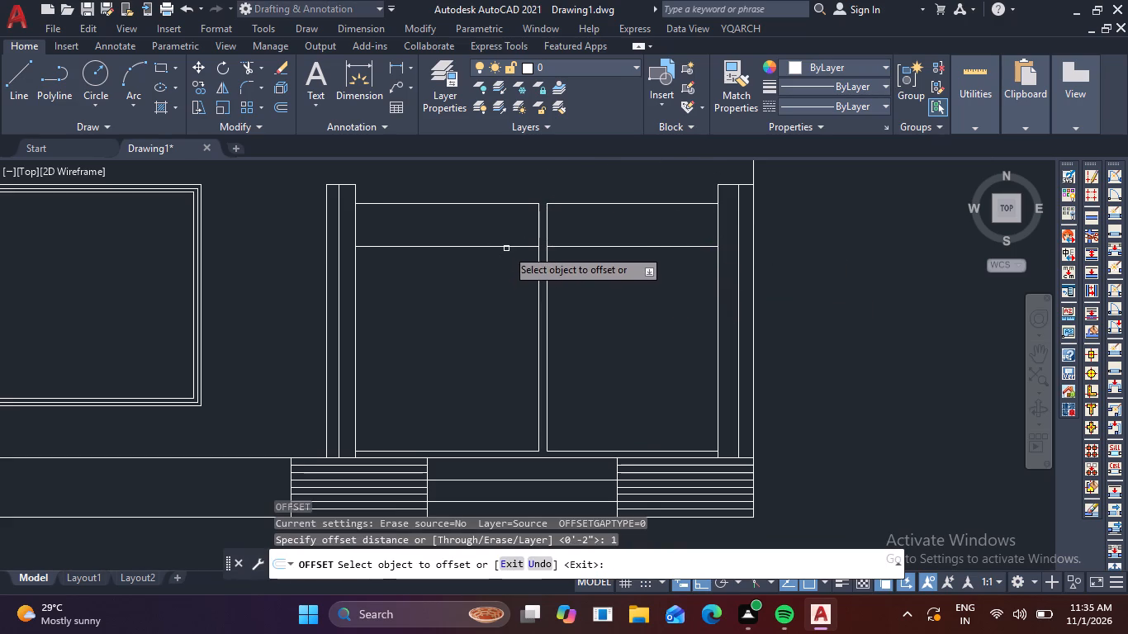
click(506, 248)
click(505, 237)
click(596, 245)
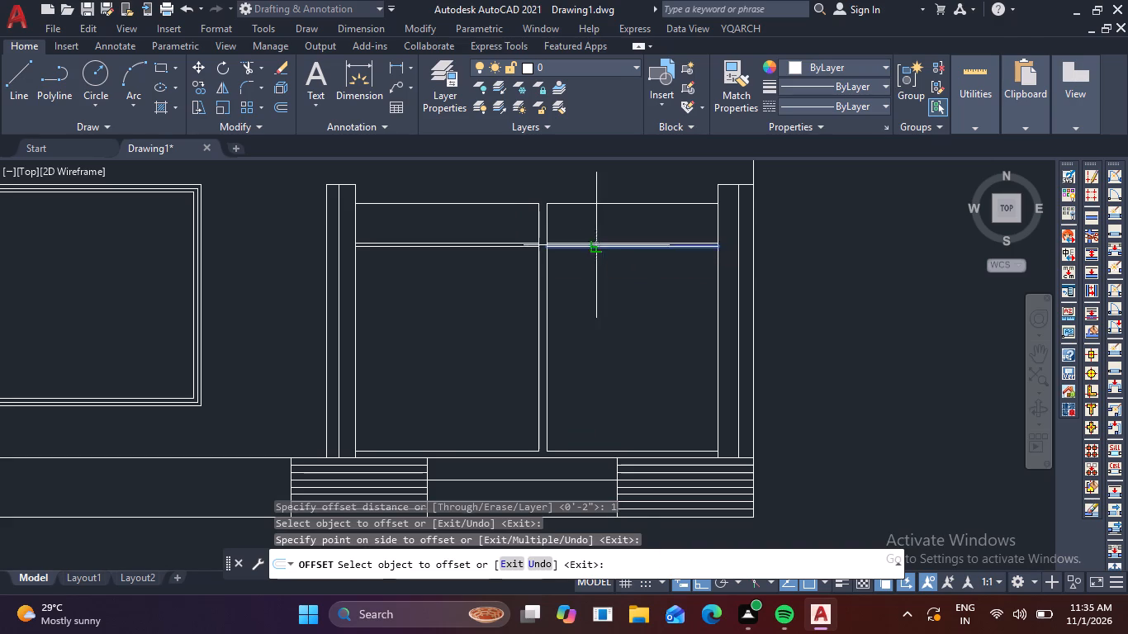
click(585, 226)
click(524, 248)
click(528, 268)
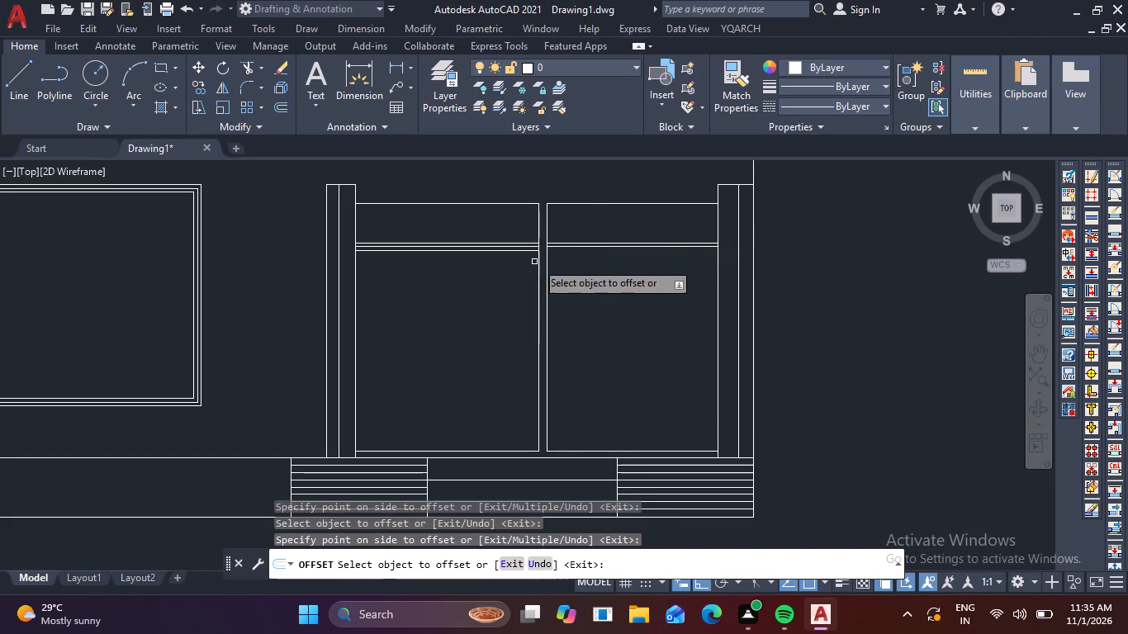
click(579, 248)
click(588, 261)
click(583, 250)
click(590, 258)
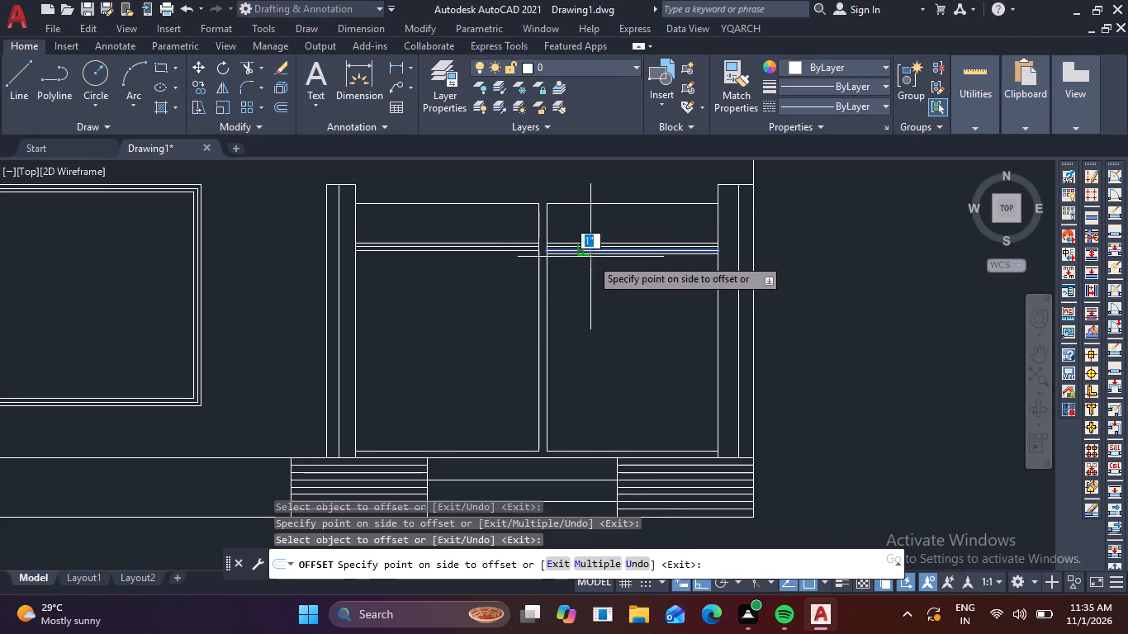
Offset the lowest horizontal line in the left of the two rectangles another 1" downward.
click(498, 251)
click(502, 286)
scroll(532, 264, down, 3)
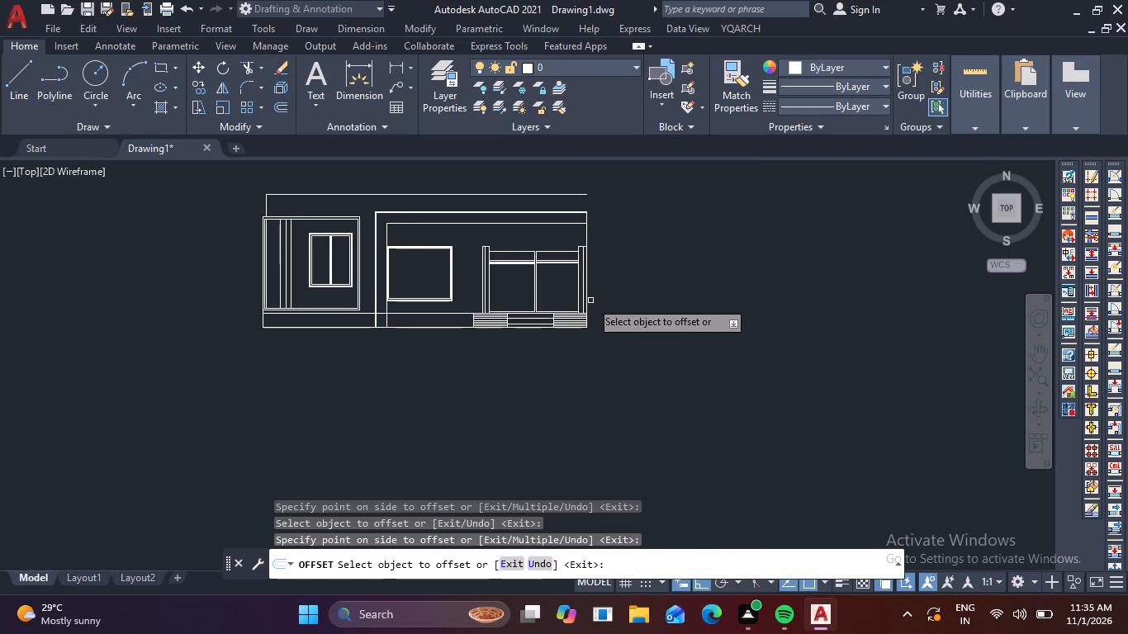
key(Escape)
key(Escape)
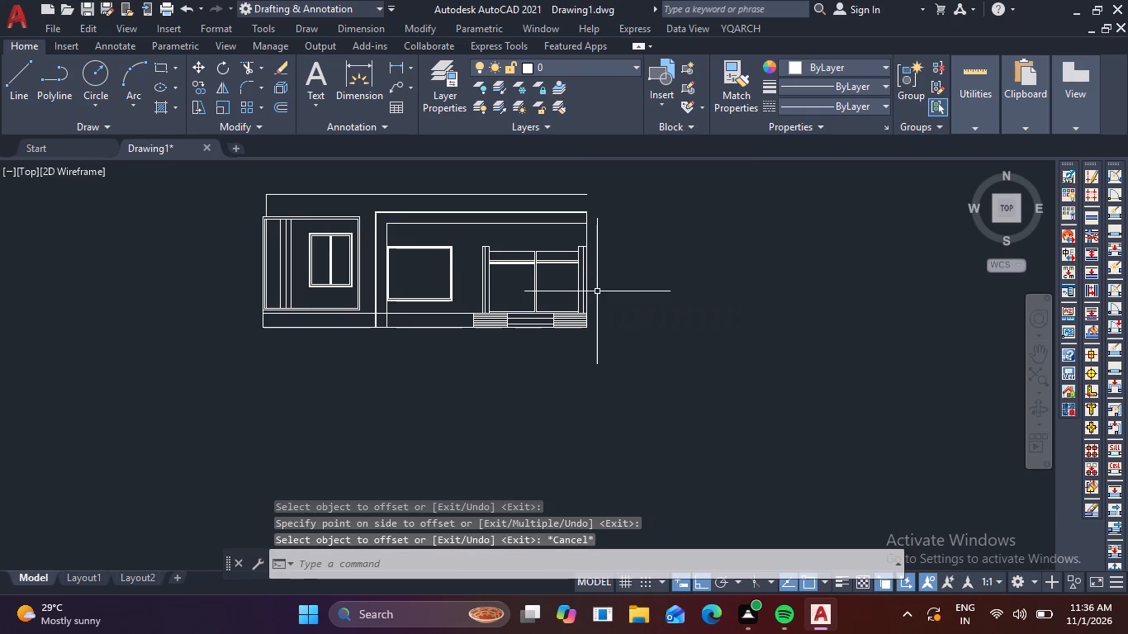
Draw a horizontal line across each of the two rectangles, both at one level a short distance below the offset lines.
key(l)
key(space)
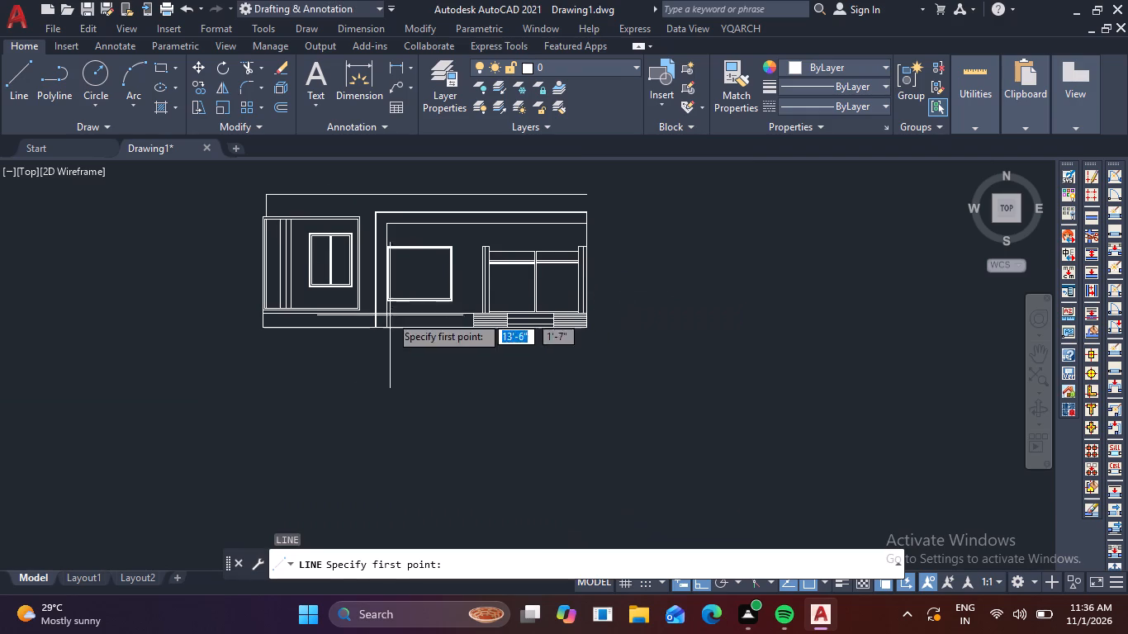
scroll(332, 270, up, 2)
middle_drag(575, 273, 409, 291)
scroll(533, 315, up, 2)
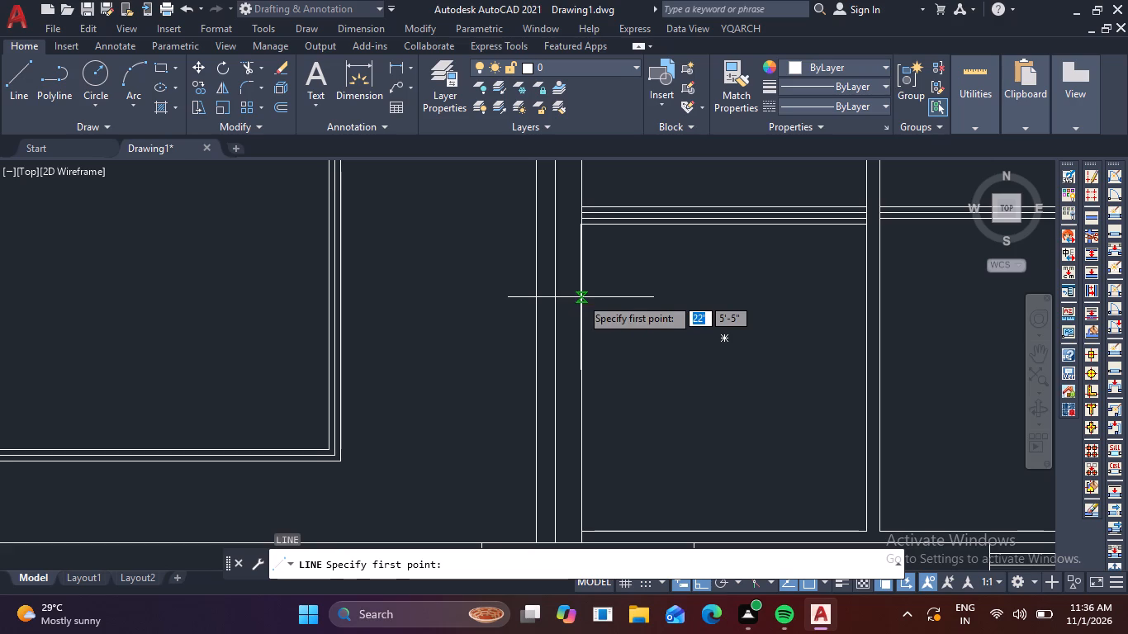
click(585, 279)
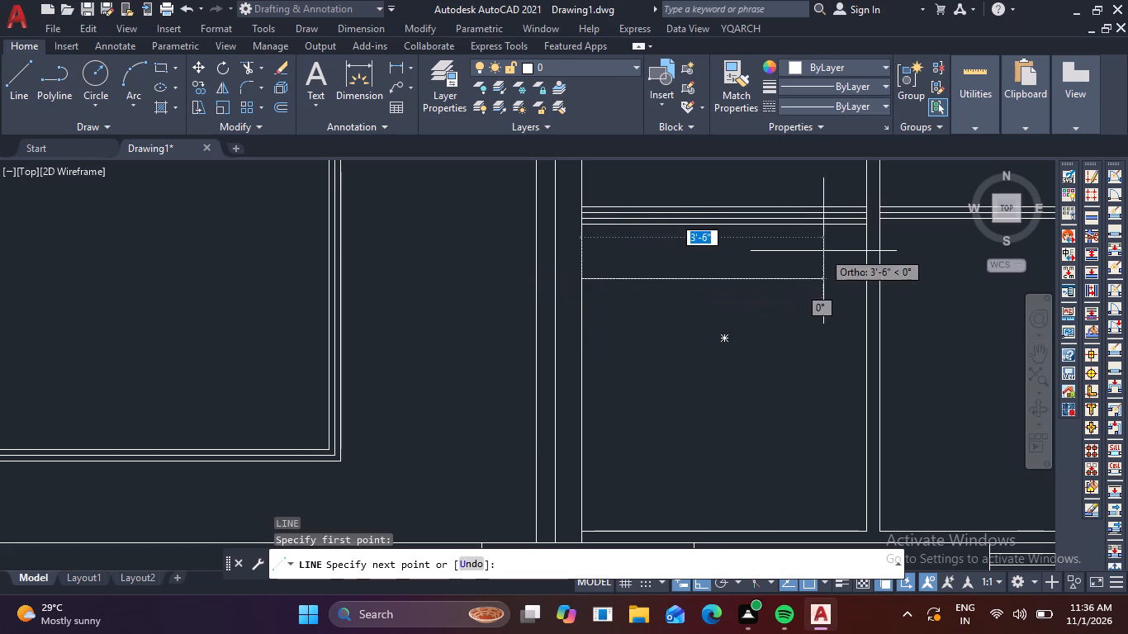
click(865, 278)
key(b)
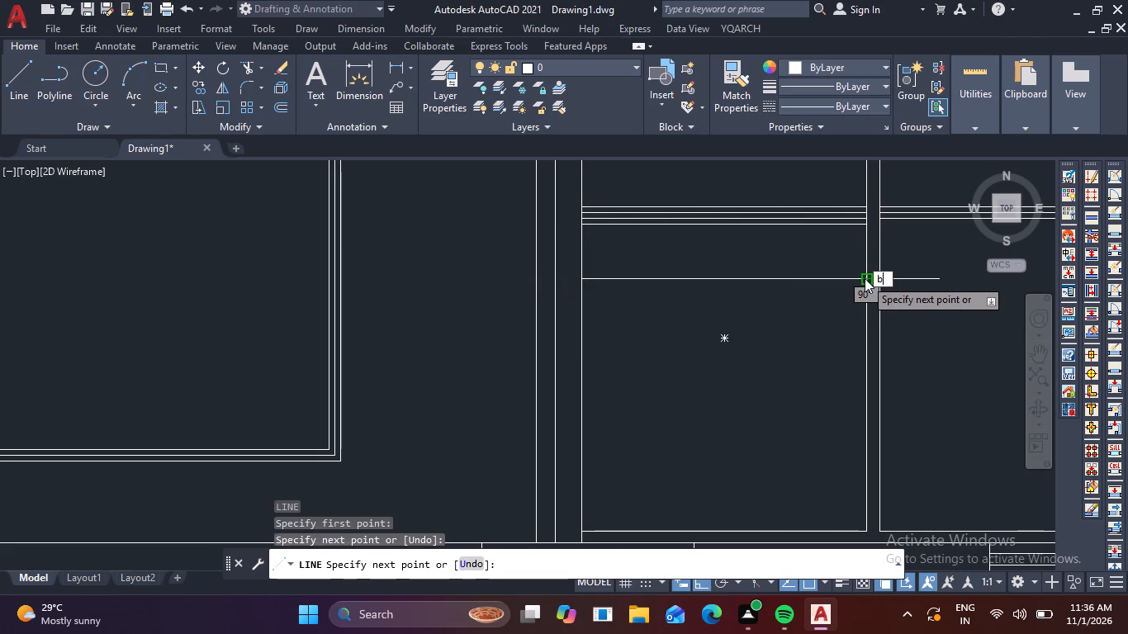
key(Escape)
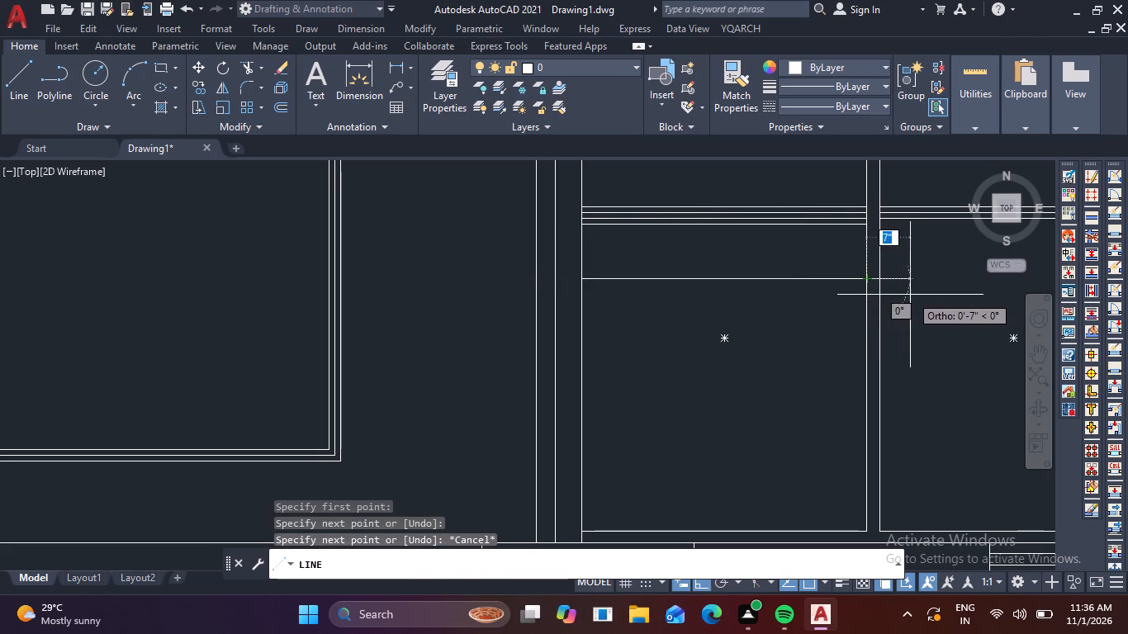
key(space)
key(space)
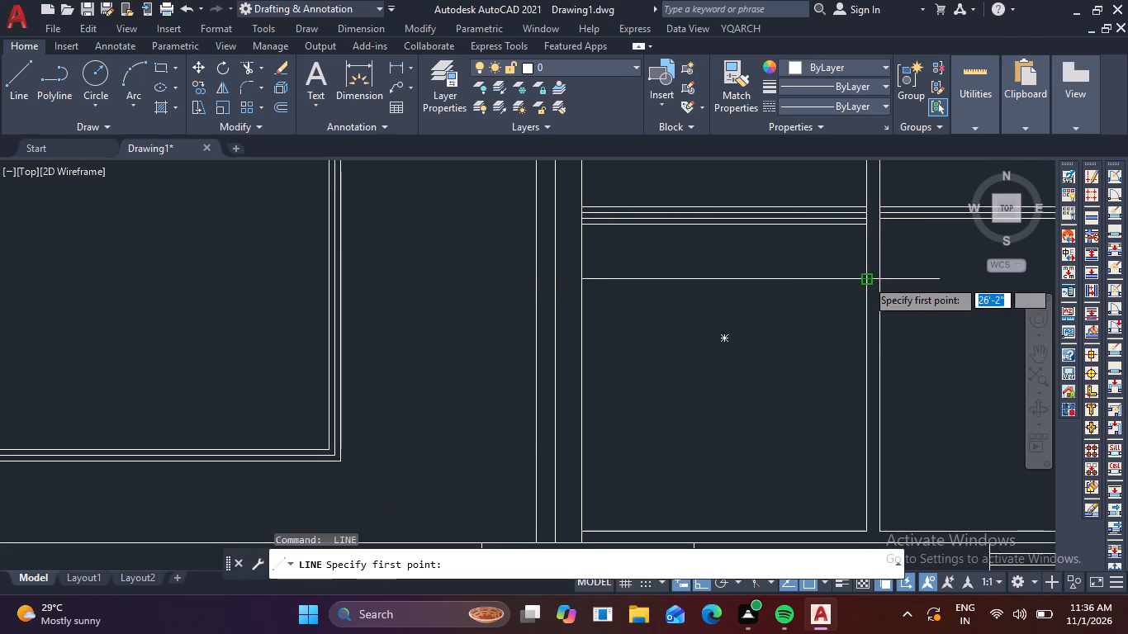
click(882, 276)
scroll(907, 272, down, 1)
middle_drag(907, 272, 724, 264)
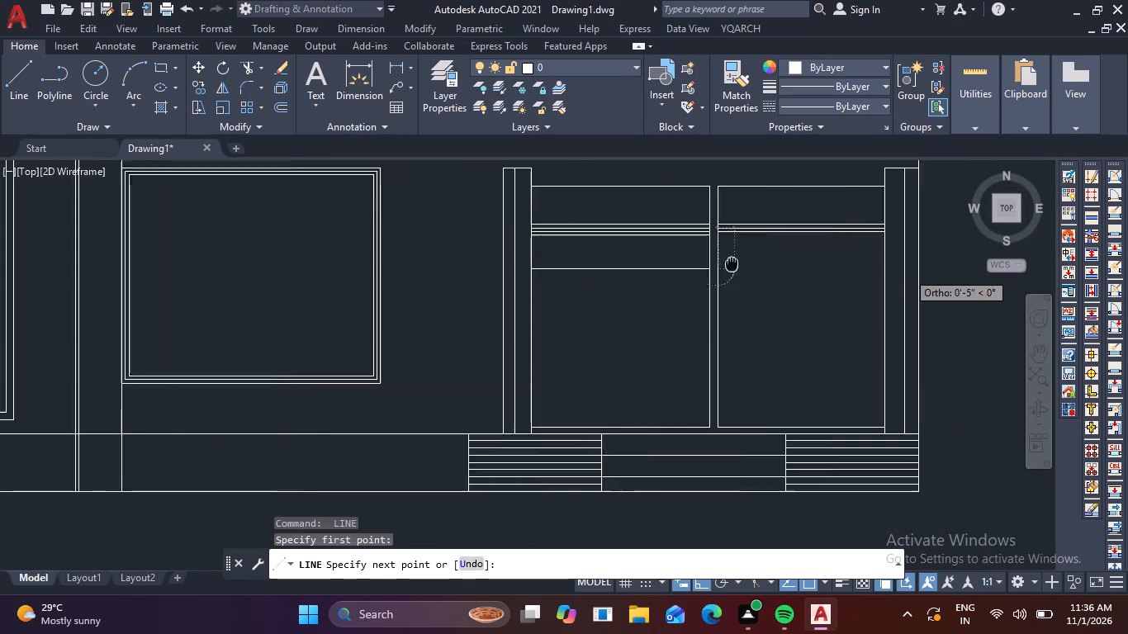
middle_drag(724, 264, 679, 266)
click(830, 271)
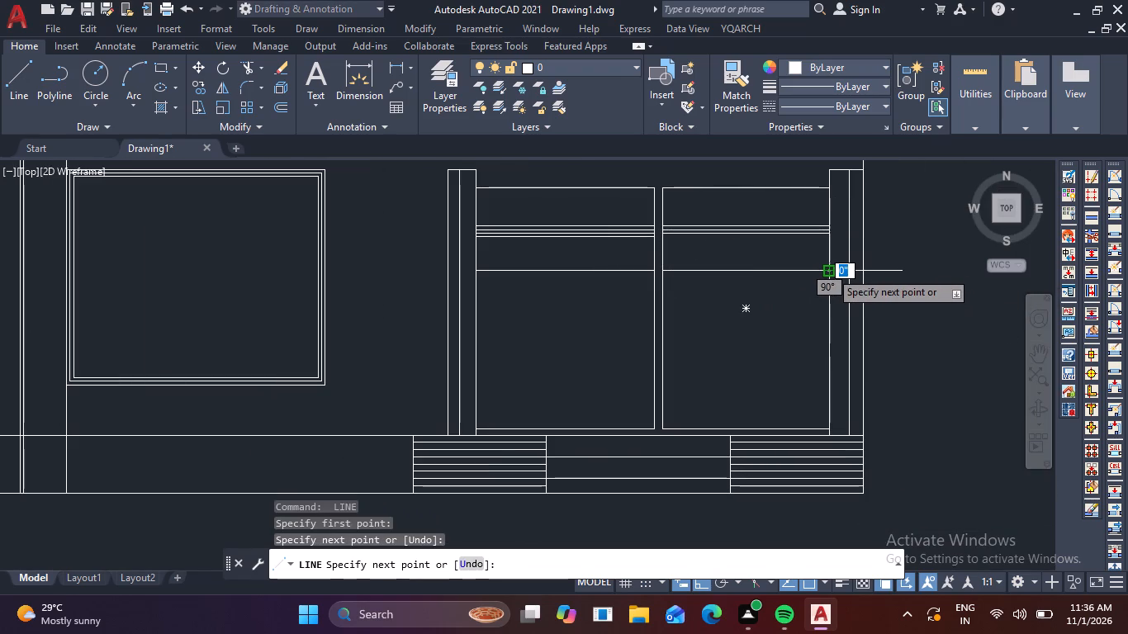
key(space)
Draw a second horizontal line across each of the two rectangles, at the midpoint of their side edges.
key(space)
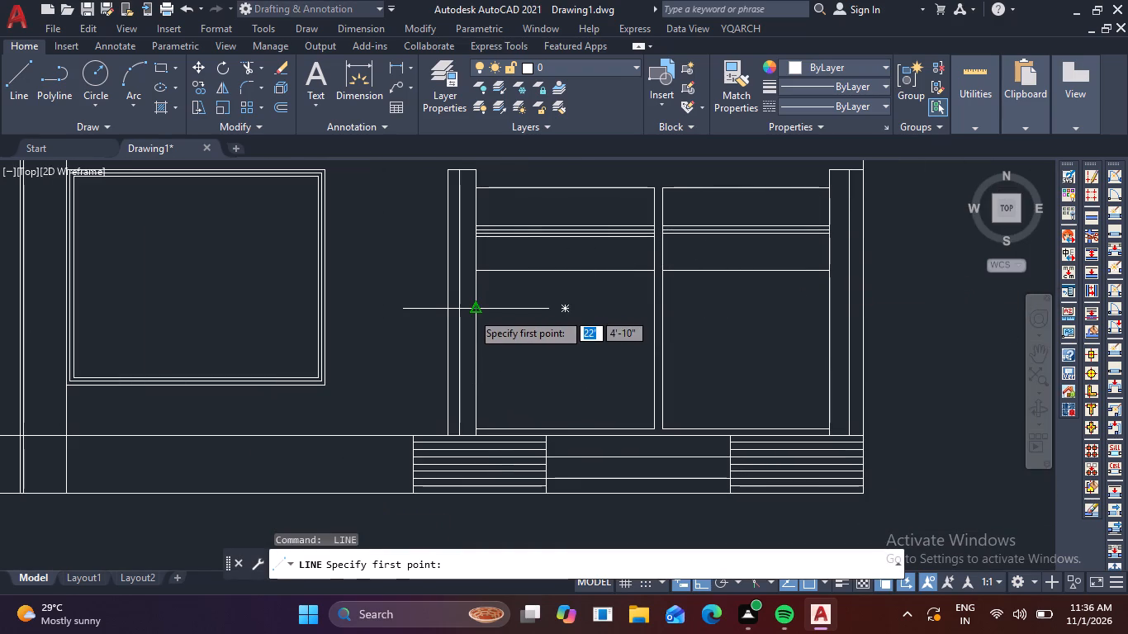
click(472, 312)
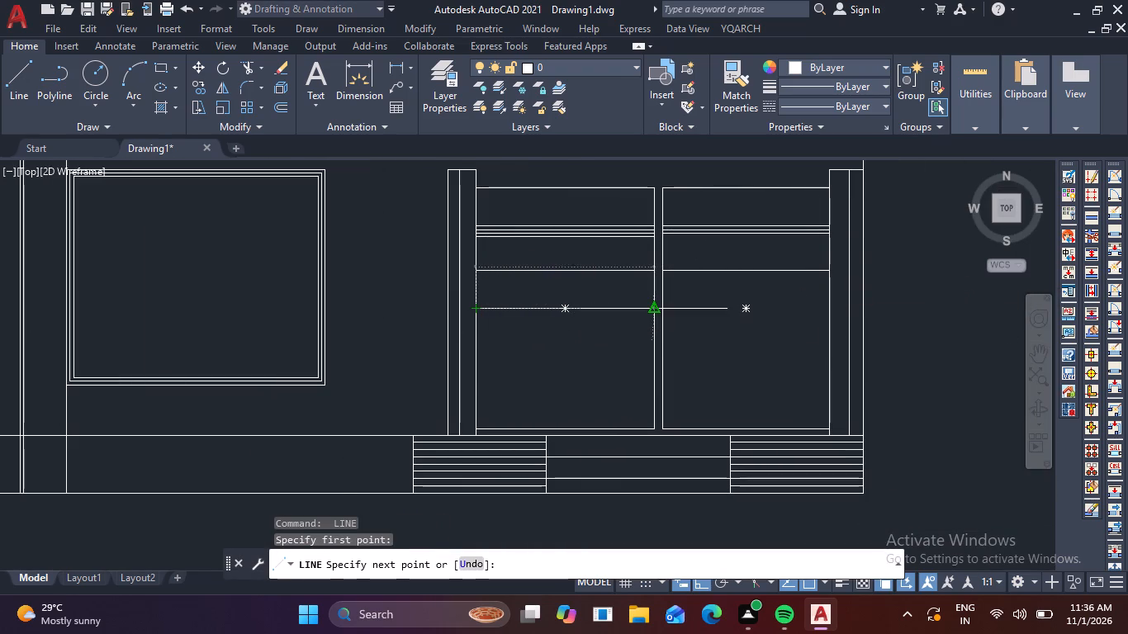
click(654, 314)
key(space)
key(space)
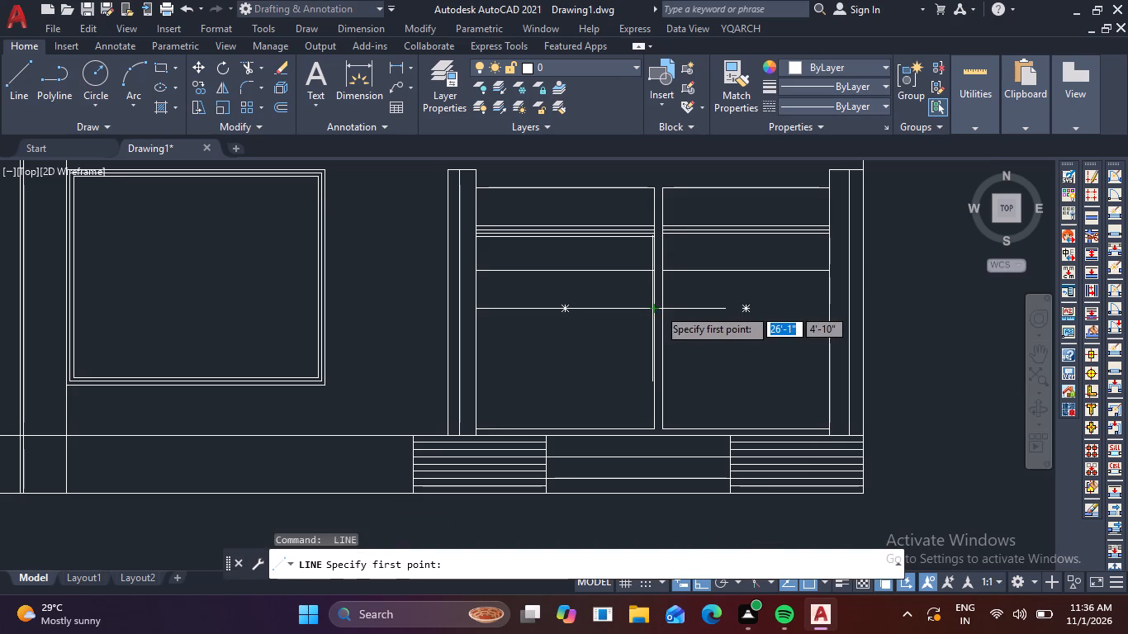
click(660, 308)
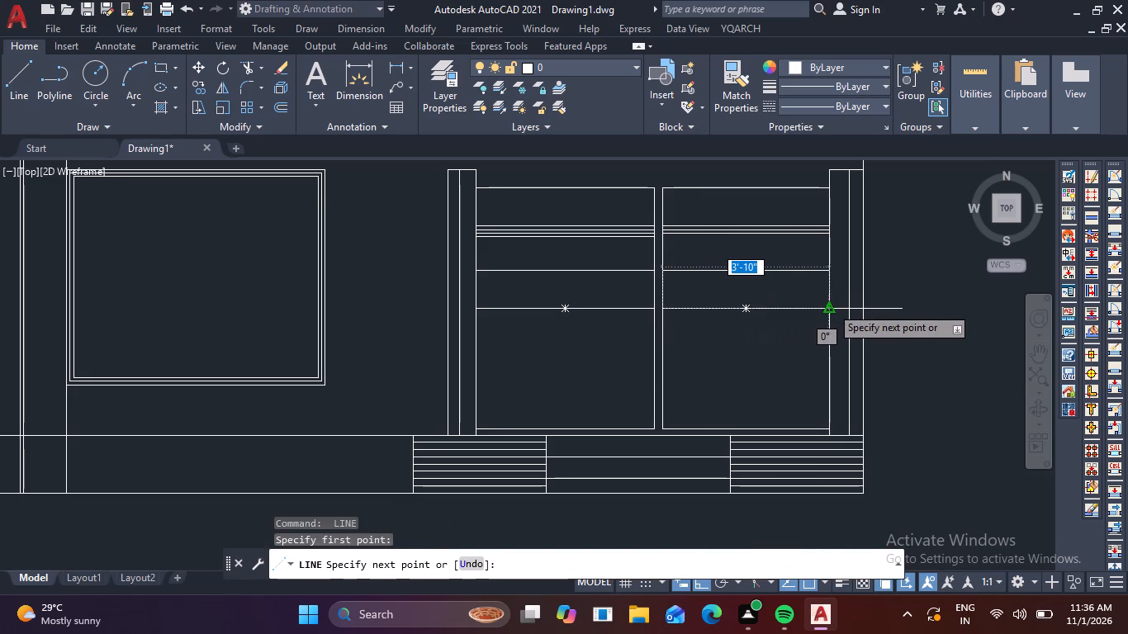
click(831, 306)
key(space)
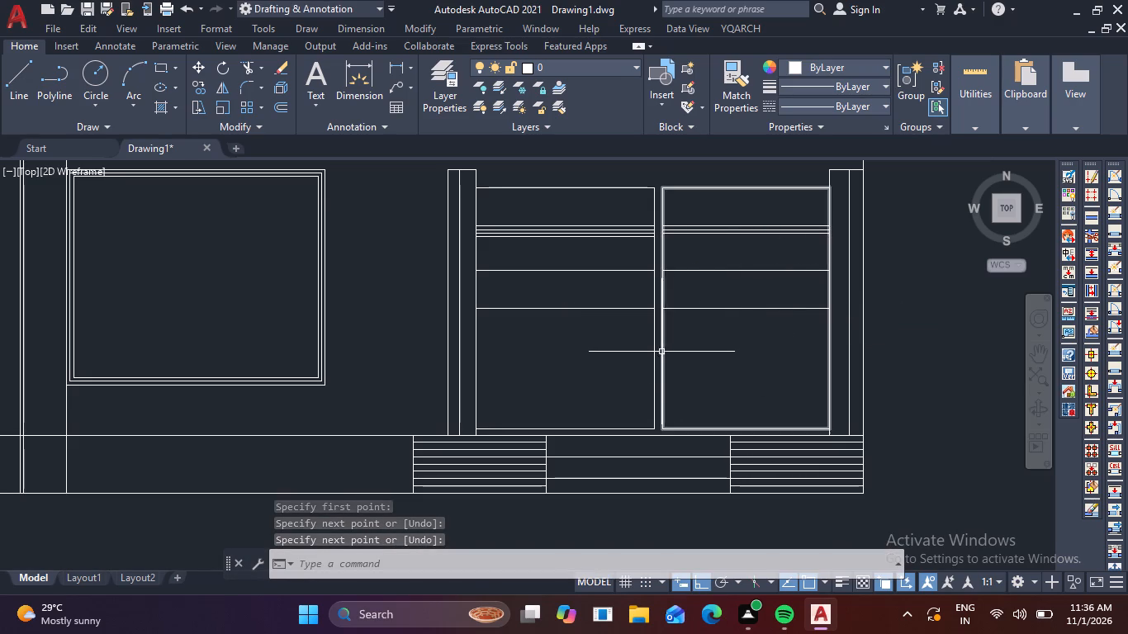
Draw a small upright rectangle about 8" by 1'-5" just below the mid-height line, near the left edge of the left rectangle.
key(space)
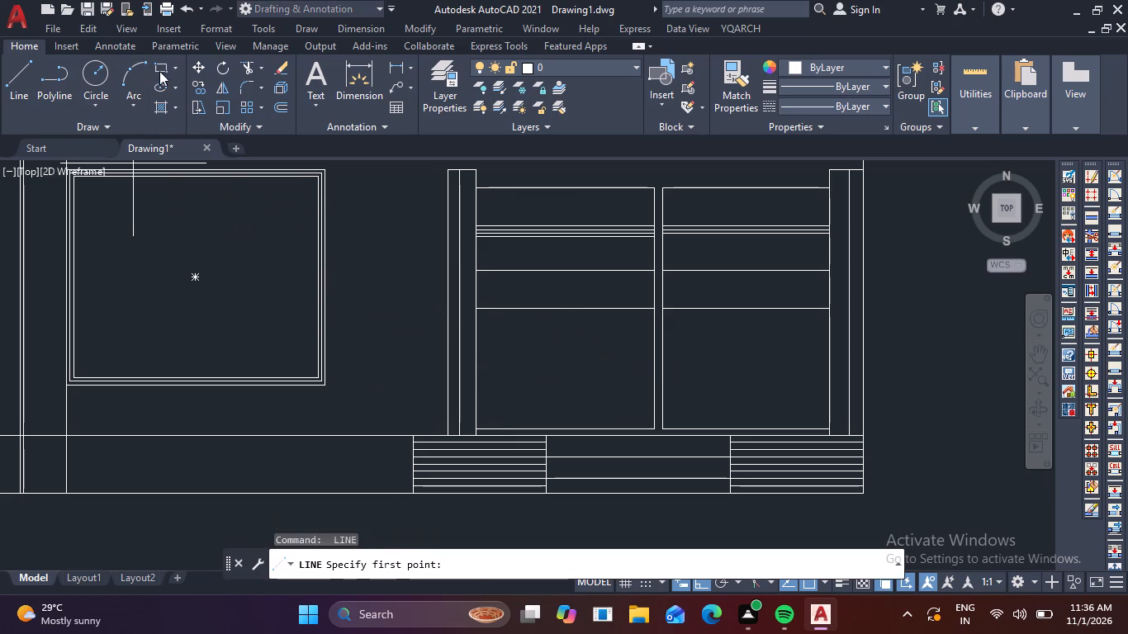
click(163, 74)
scroll(485, 319, up, 1)
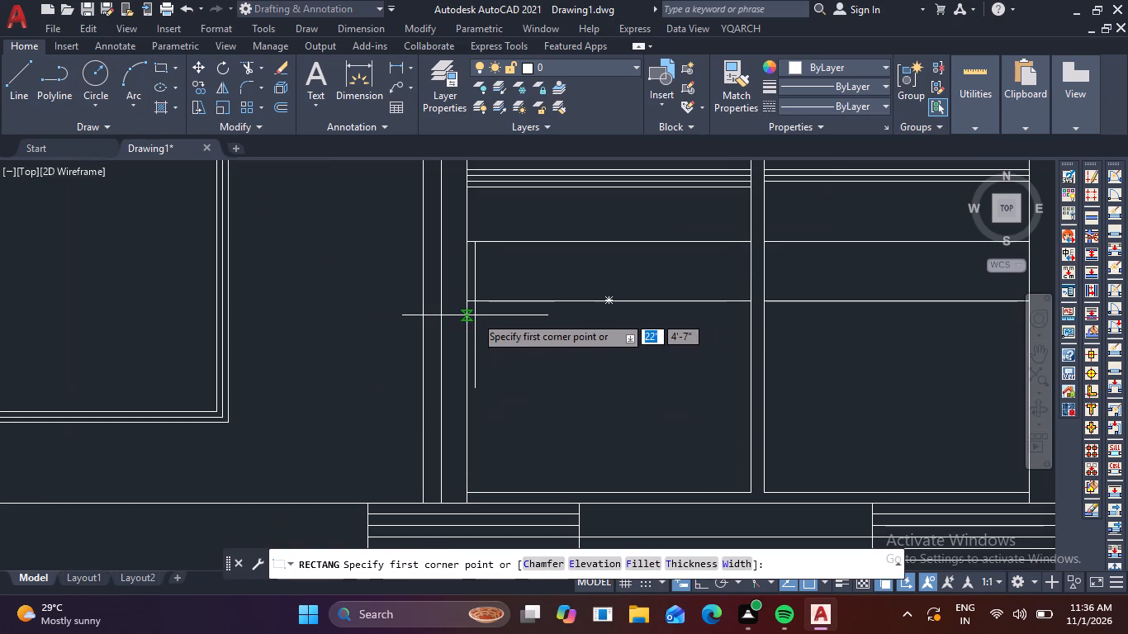
click(484, 315)
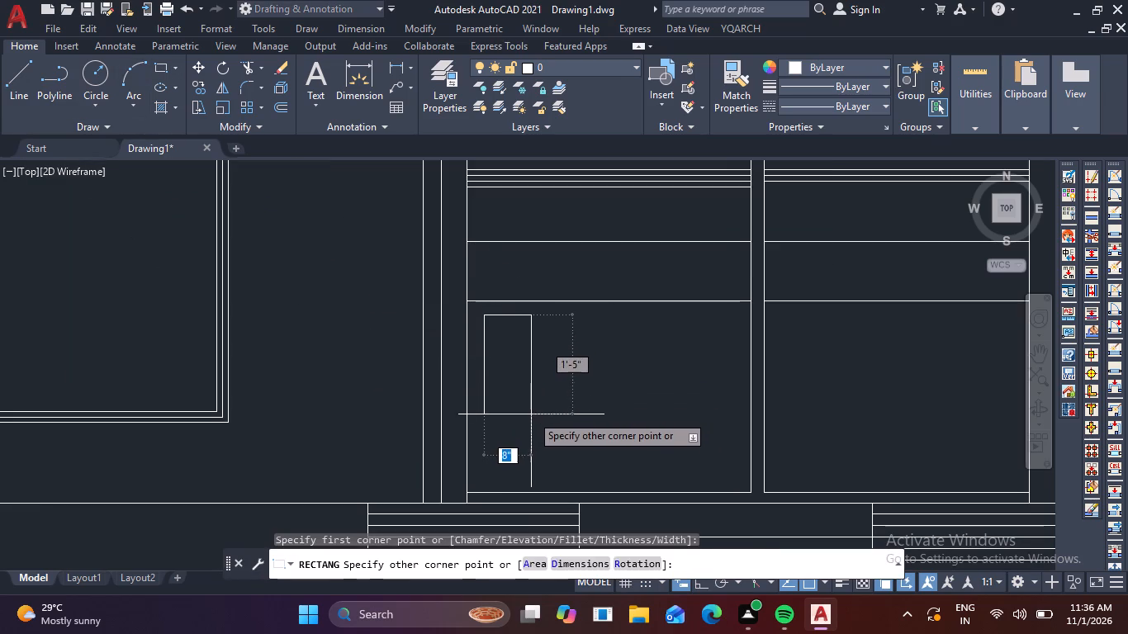
click(532, 415)
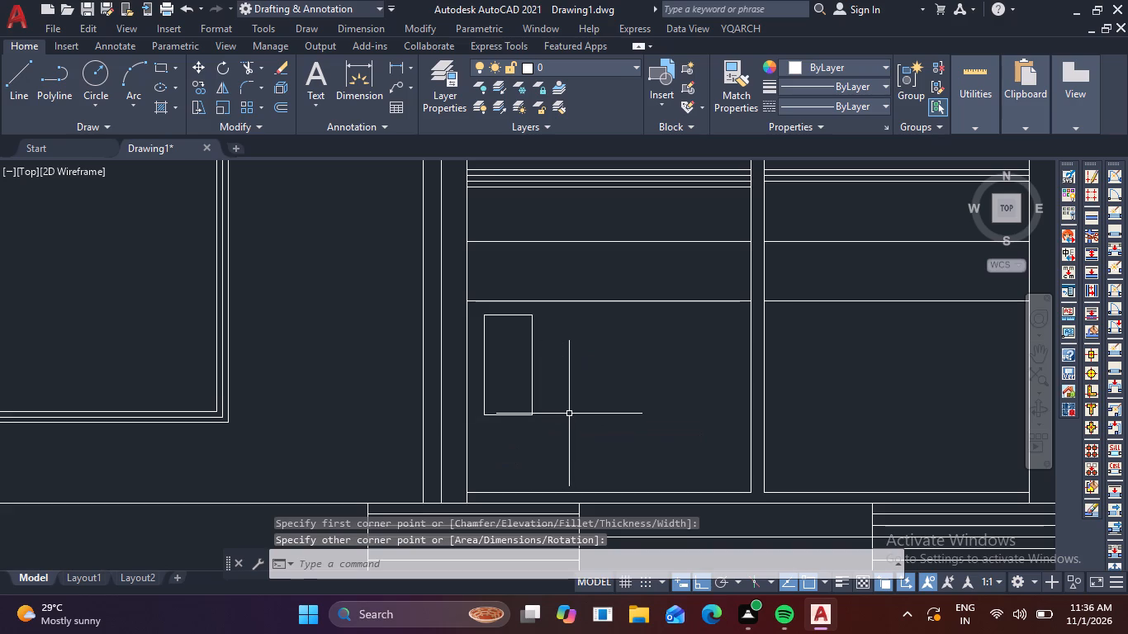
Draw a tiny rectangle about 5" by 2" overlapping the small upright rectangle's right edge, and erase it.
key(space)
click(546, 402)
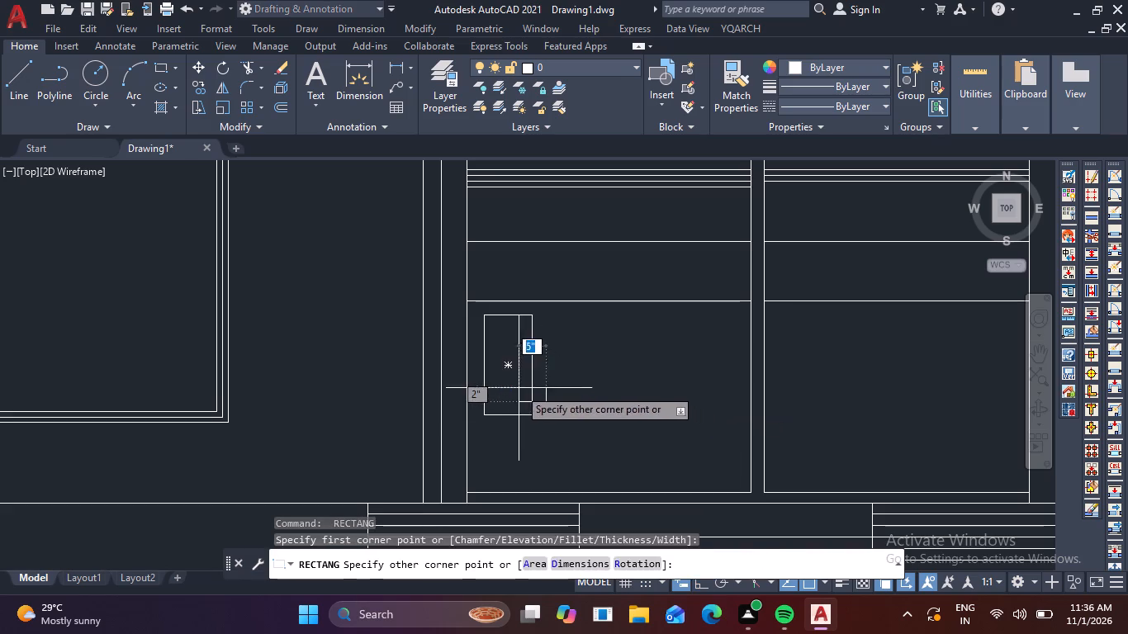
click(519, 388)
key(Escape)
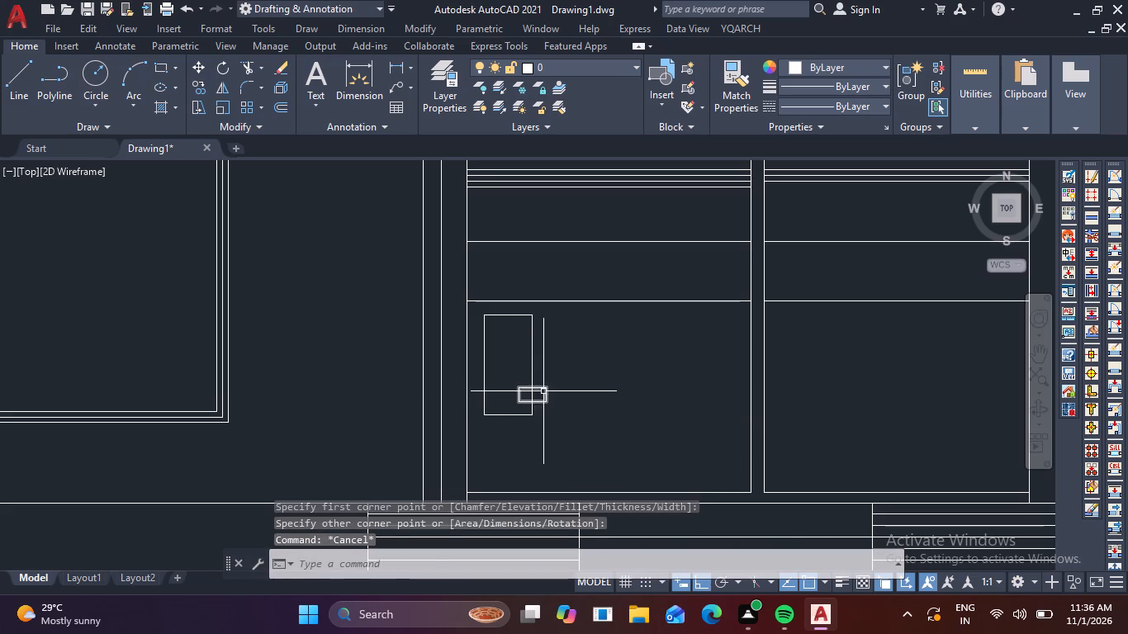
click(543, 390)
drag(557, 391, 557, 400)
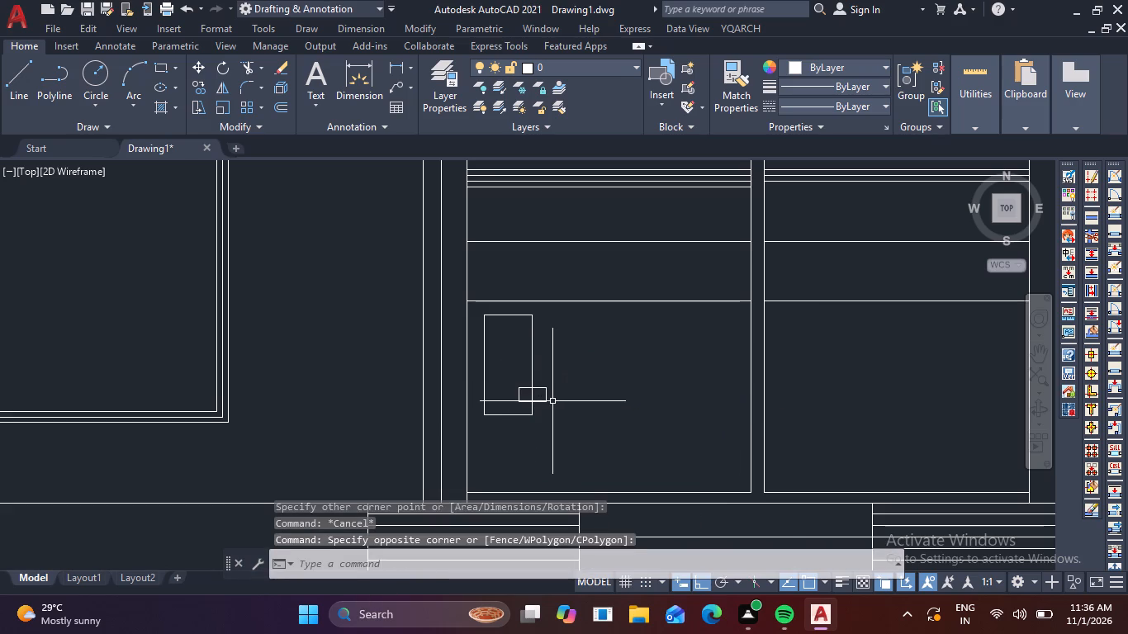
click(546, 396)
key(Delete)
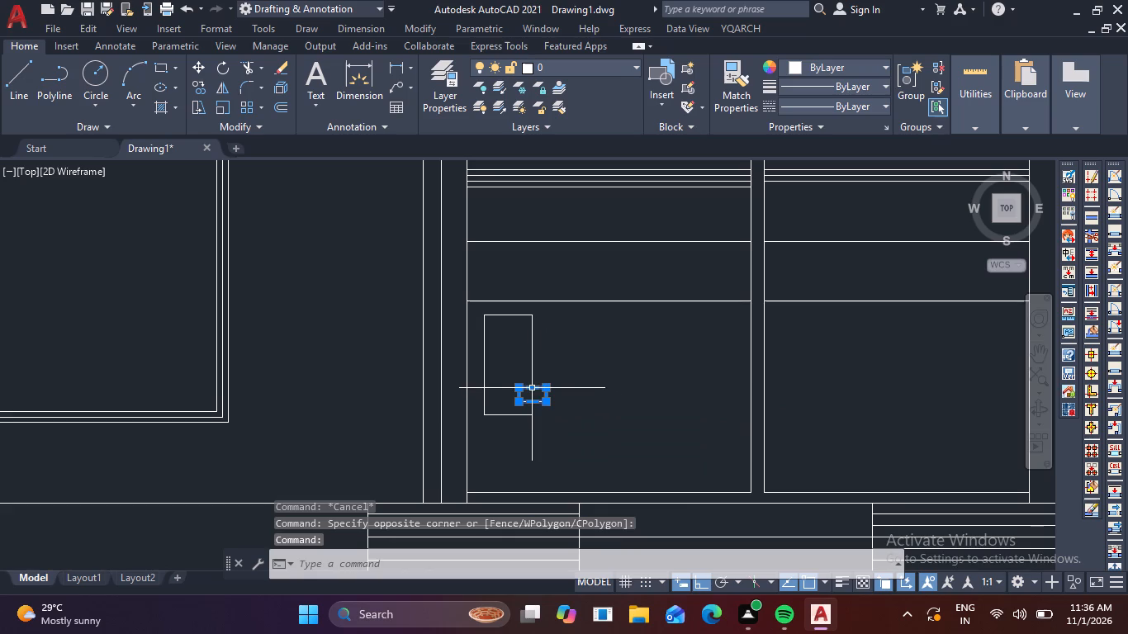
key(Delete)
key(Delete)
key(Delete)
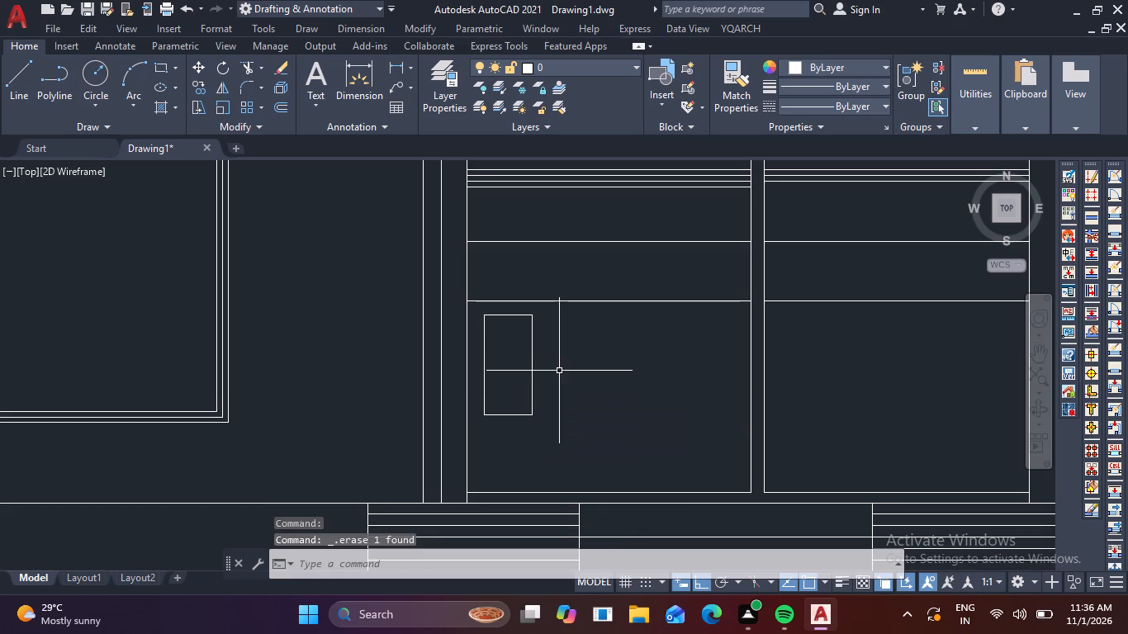
Copy the small upright rectangle into the right rectangle, using the two large rectangles' lower-left corners as base and destination points.
click(533, 363)
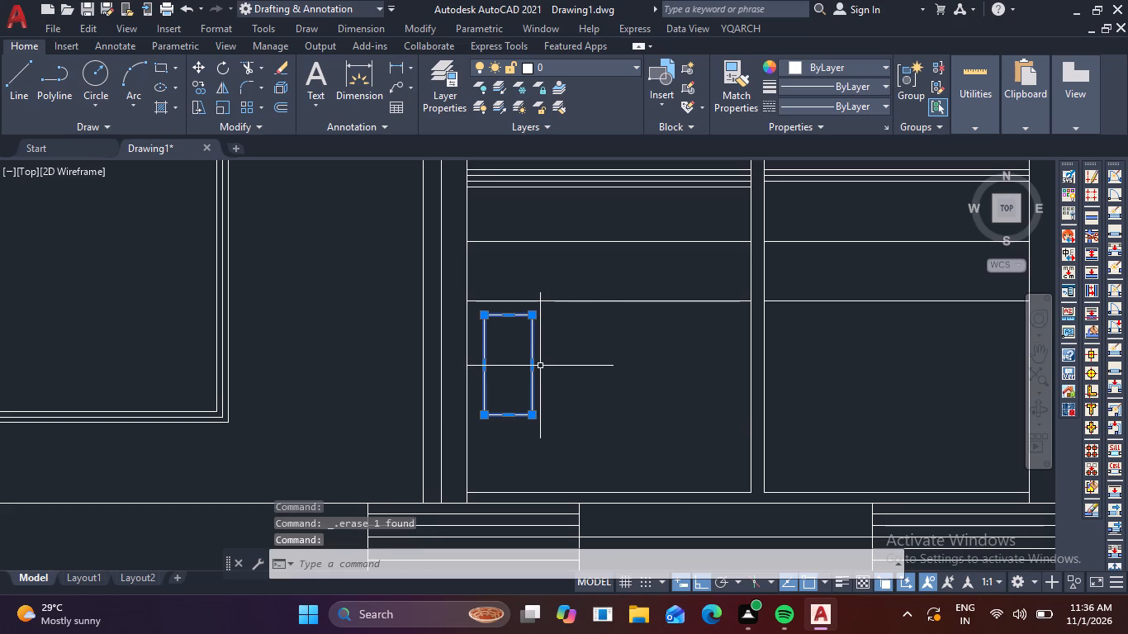
key(c)
key(o)
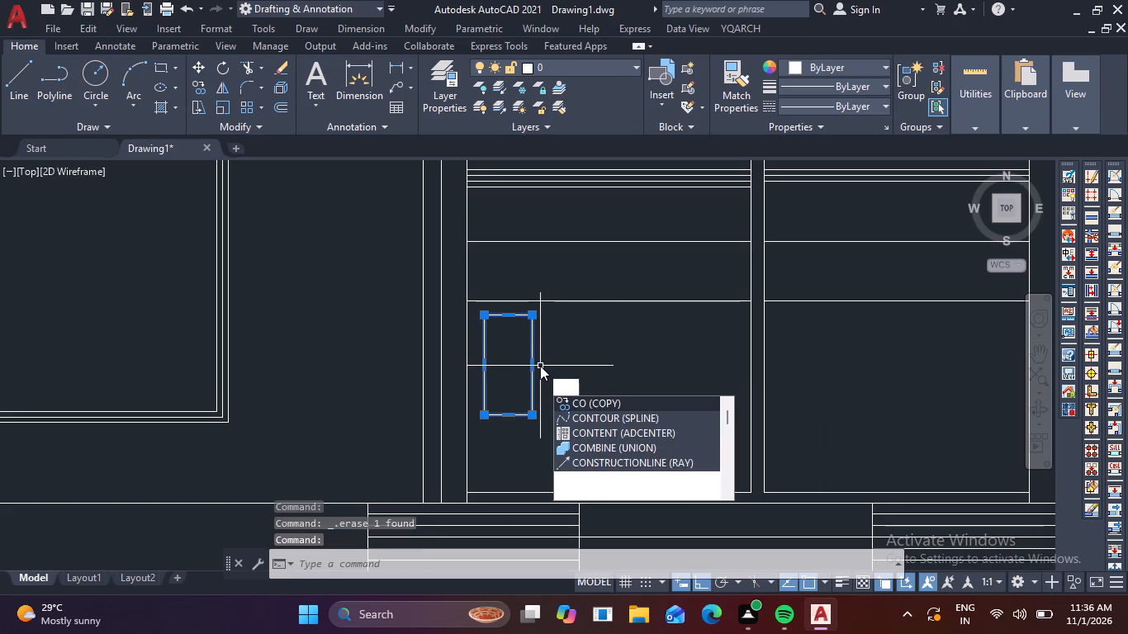
key(space)
click(470, 490)
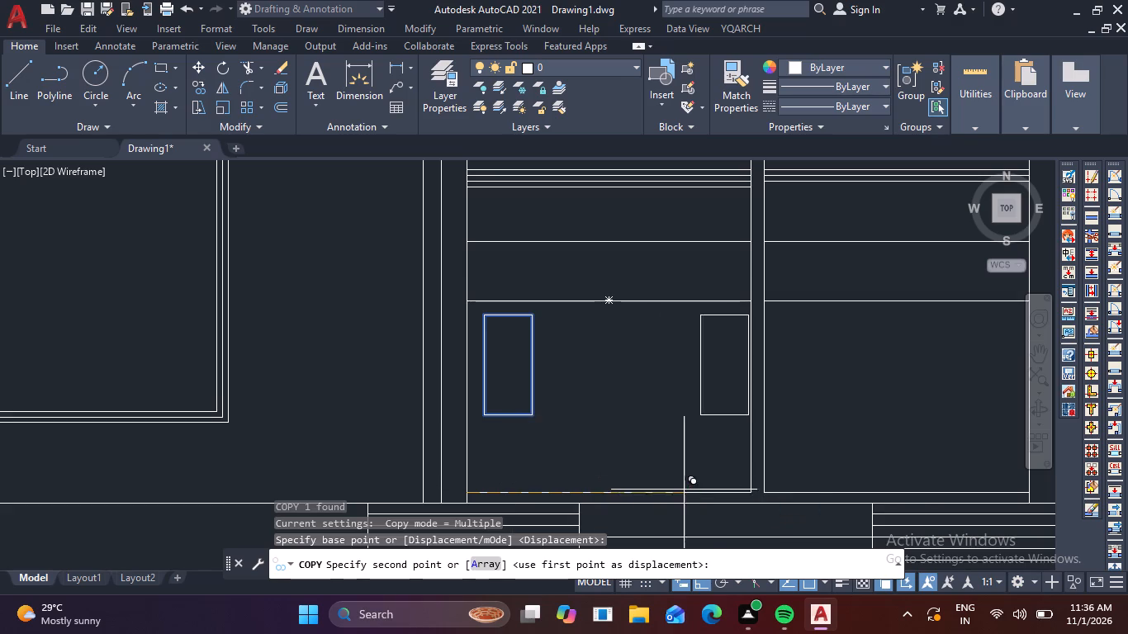
click(764, 494)
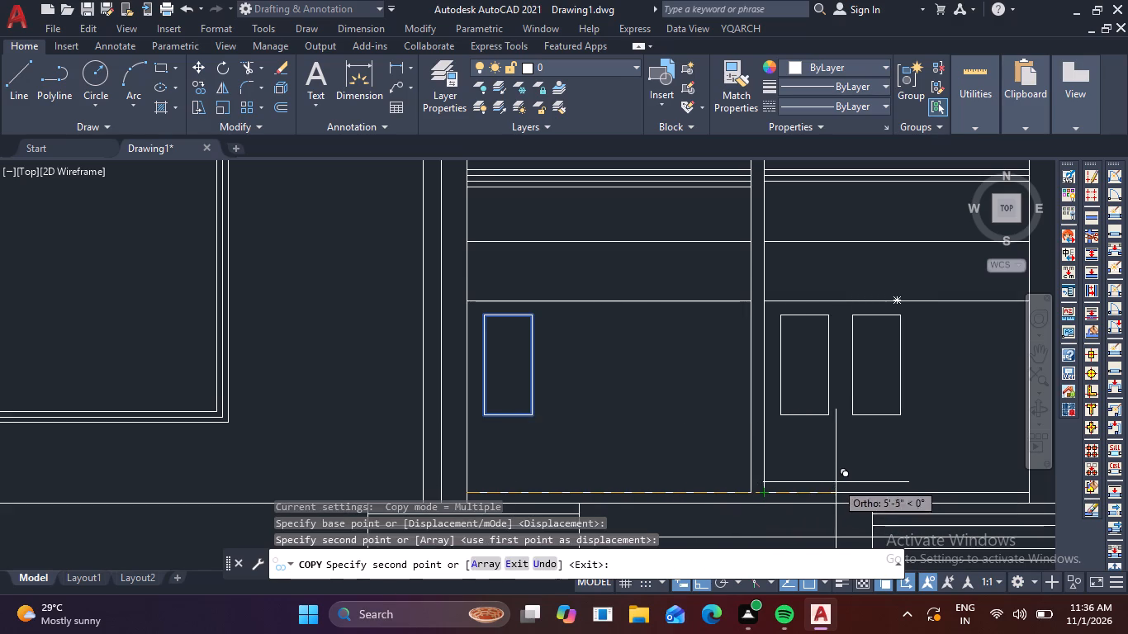
key(Escape)
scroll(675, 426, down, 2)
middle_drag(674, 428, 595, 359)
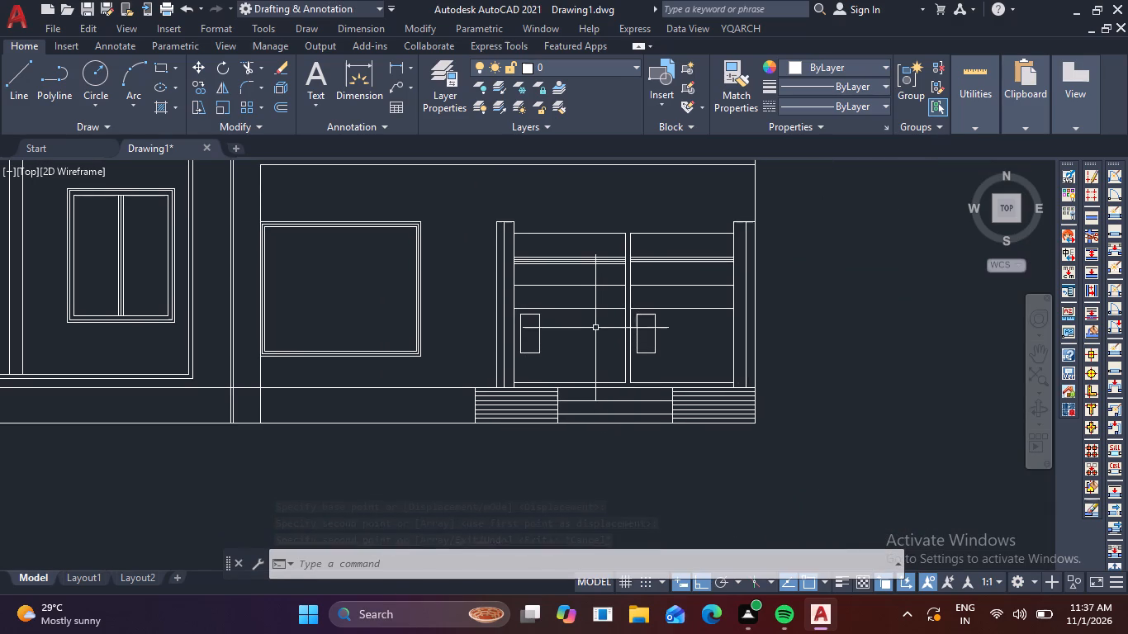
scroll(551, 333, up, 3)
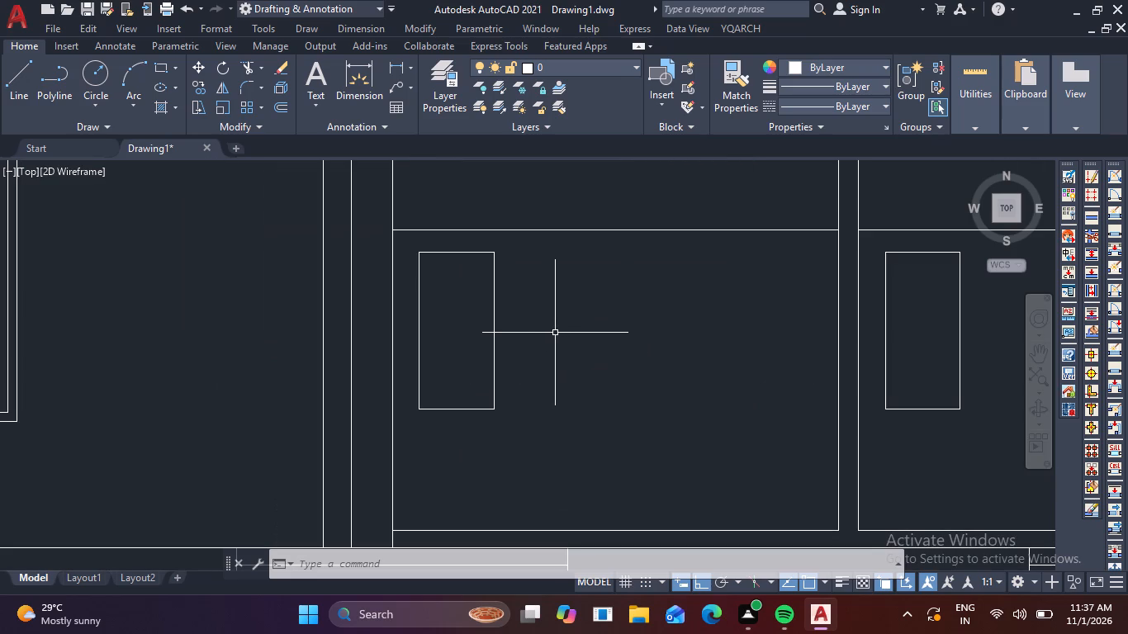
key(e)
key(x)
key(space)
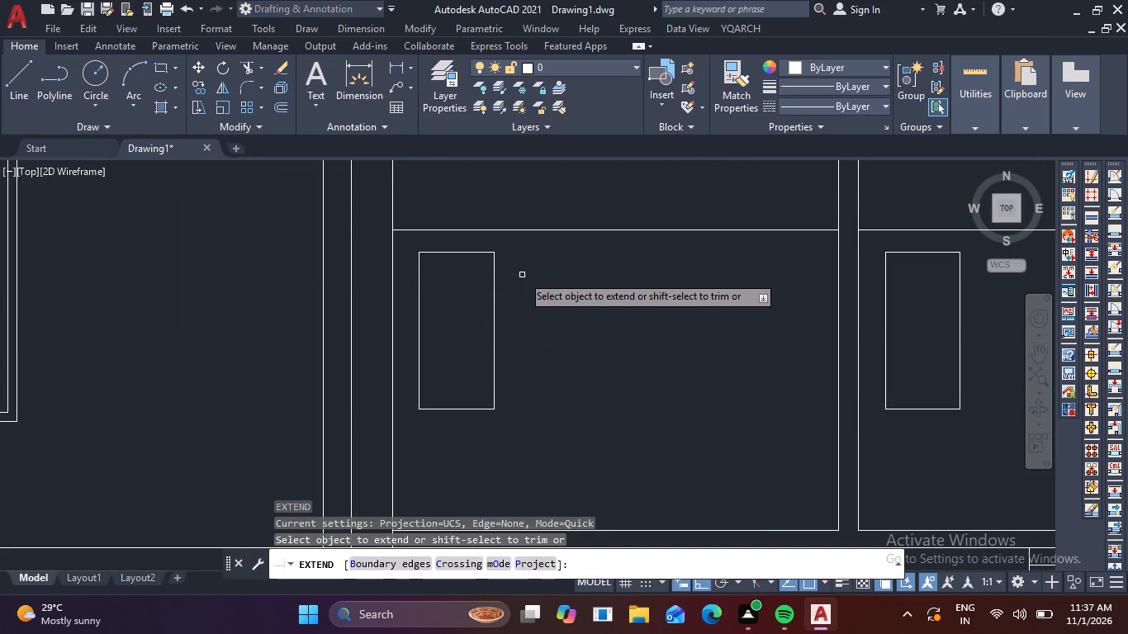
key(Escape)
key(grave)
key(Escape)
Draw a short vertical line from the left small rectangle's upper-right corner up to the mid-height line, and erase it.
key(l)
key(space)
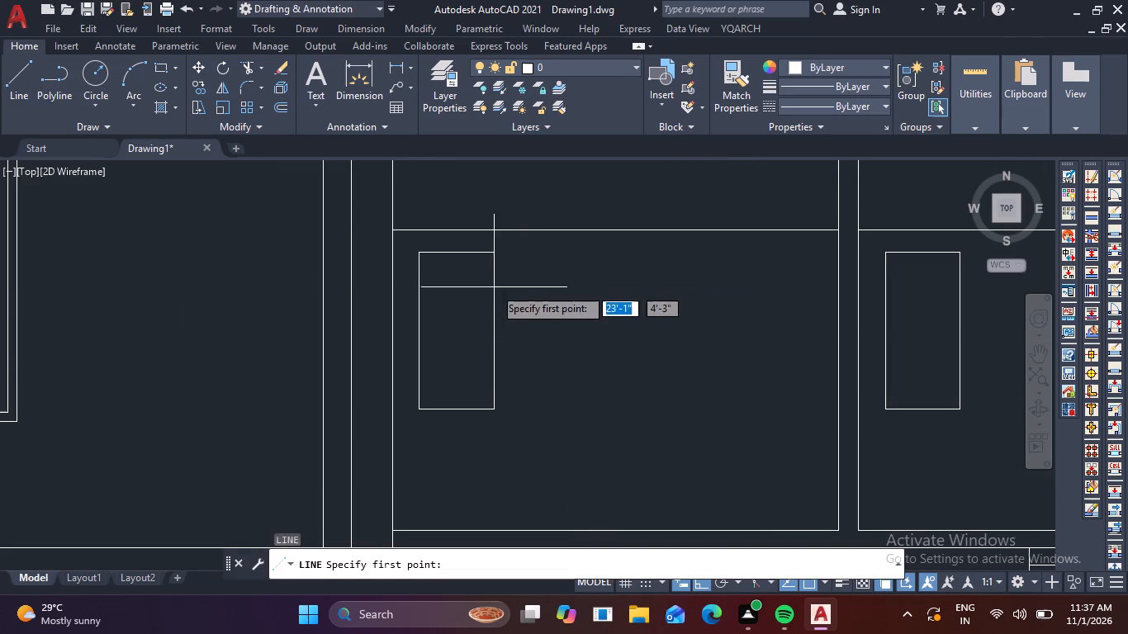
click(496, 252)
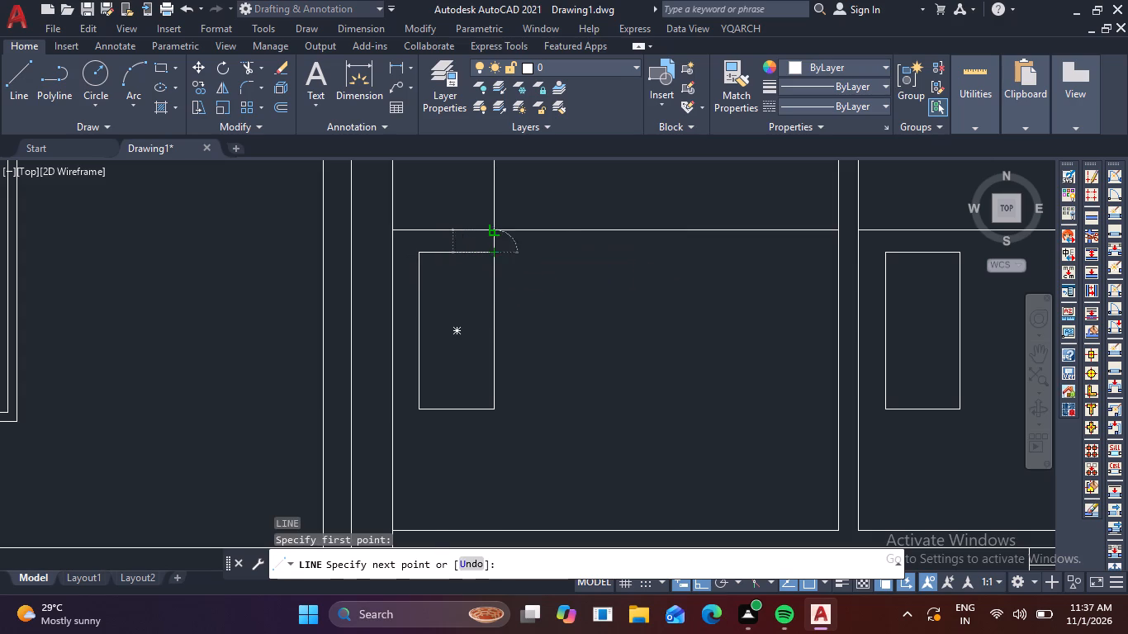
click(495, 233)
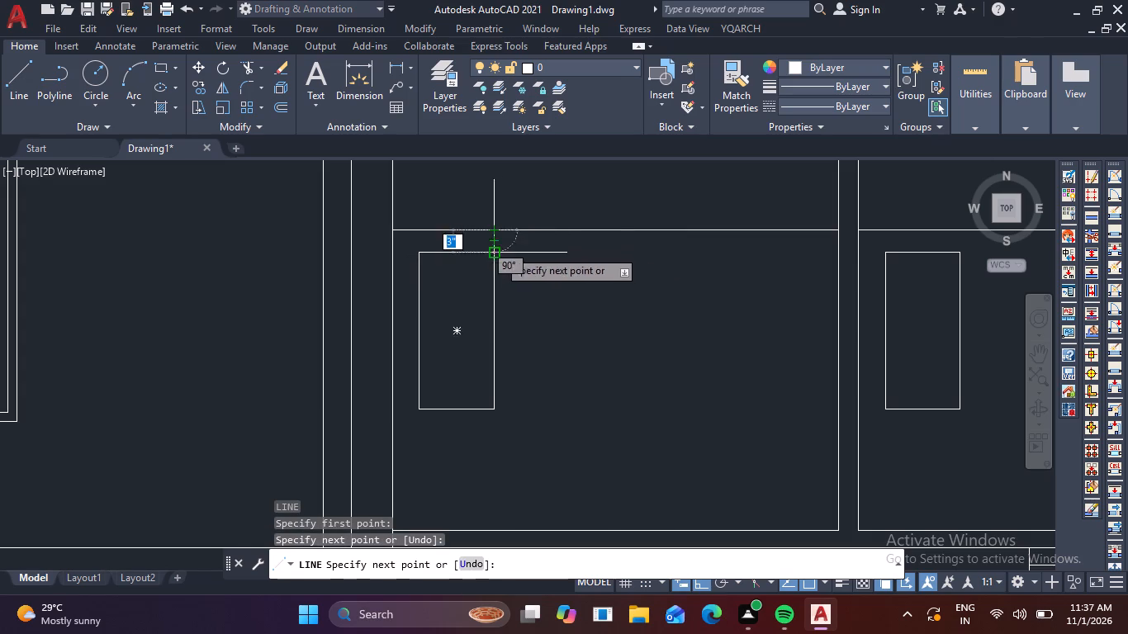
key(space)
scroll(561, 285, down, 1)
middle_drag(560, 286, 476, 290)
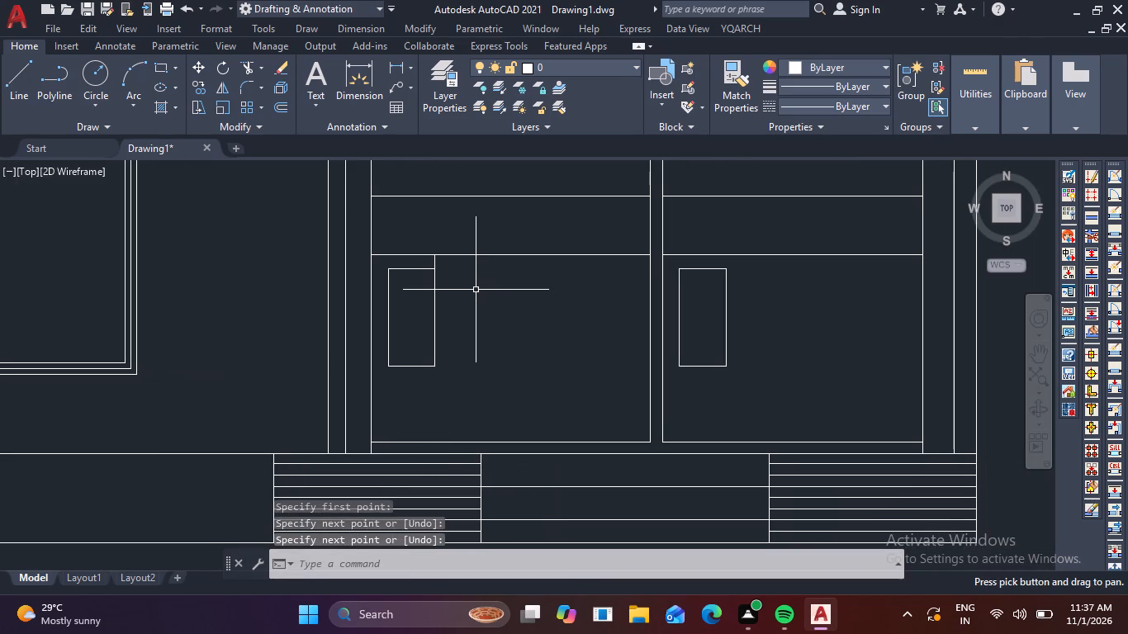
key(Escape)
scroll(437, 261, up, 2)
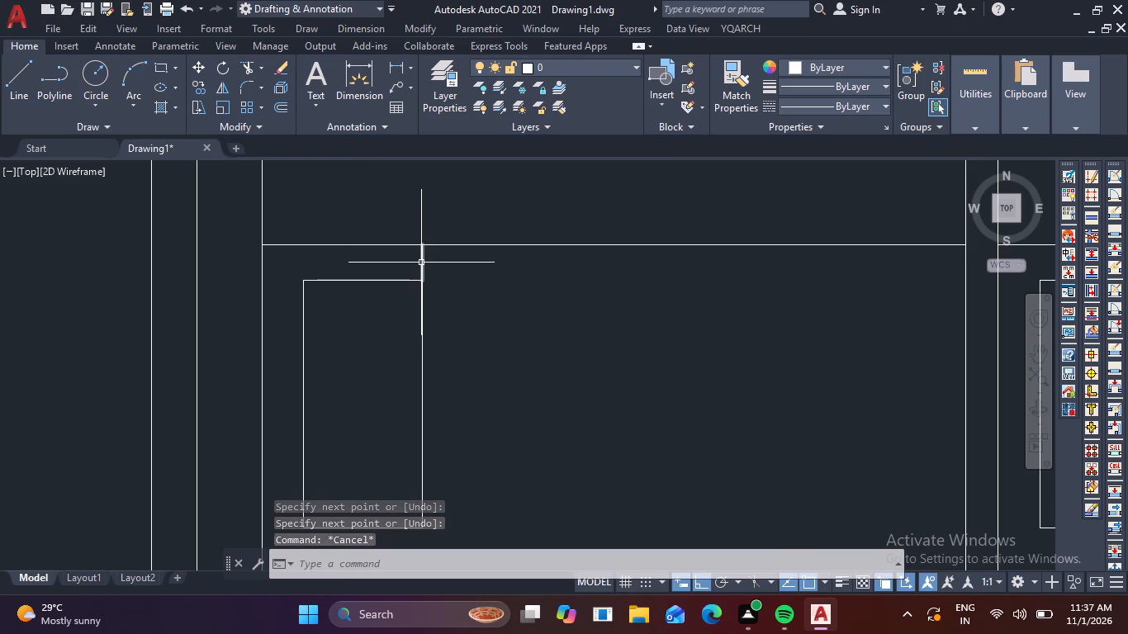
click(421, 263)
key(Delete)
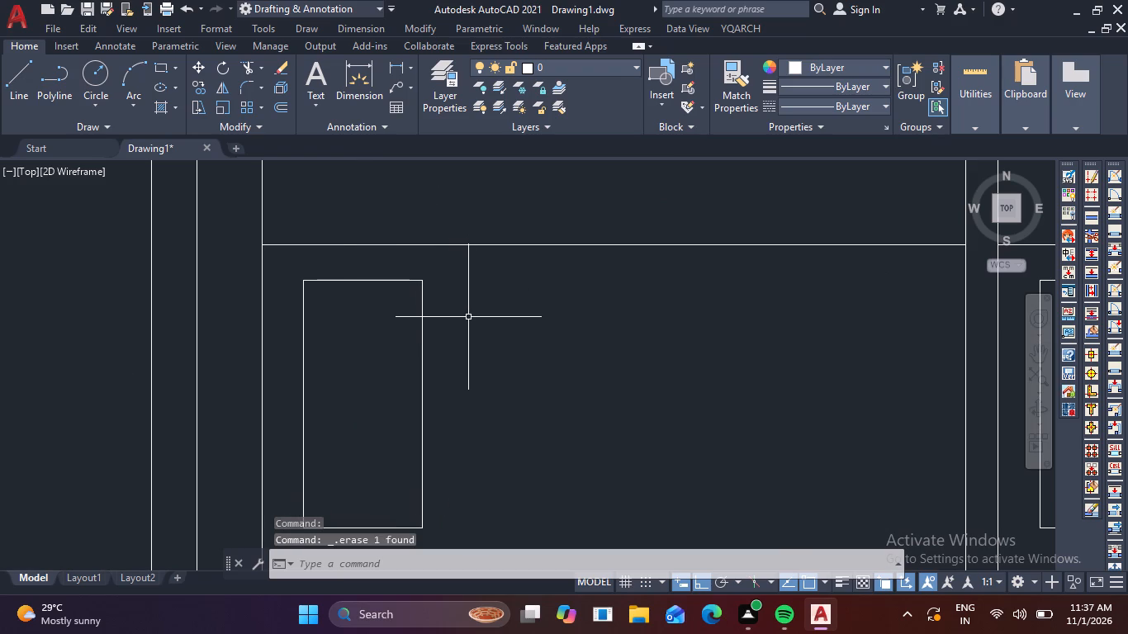
Draw a rectangle about 1'-1" by 1'-10" around the left small upright panel, starting at the mid-height line's left end.
text(rec)
key(space)
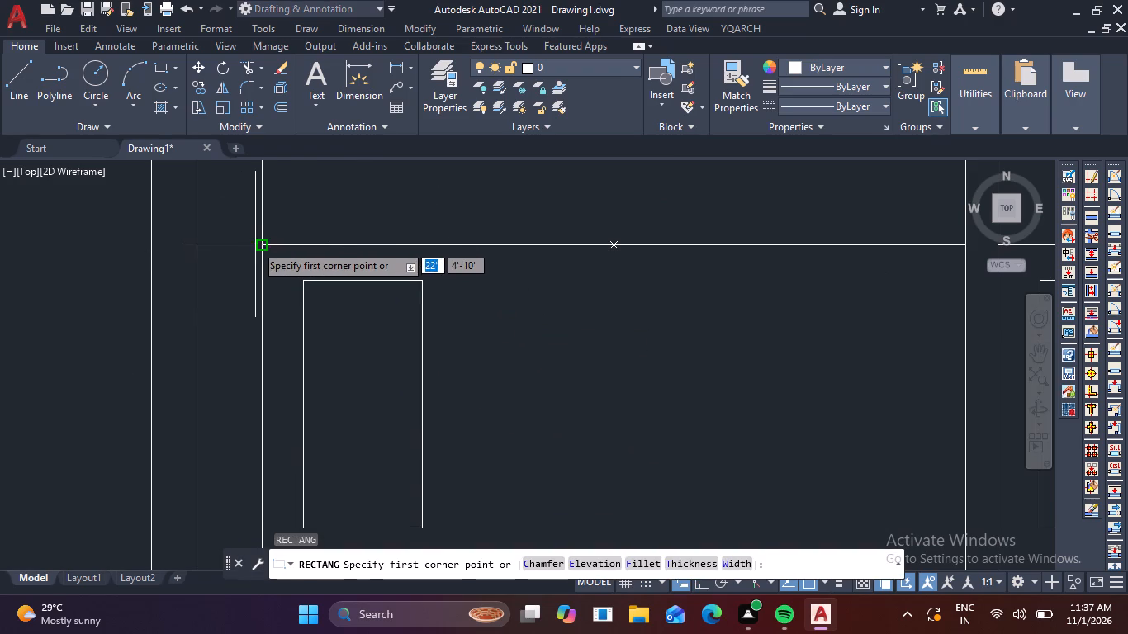
click(261, 247)
scroll(494, 466, down, 1)
middle_drag(484, 494, 479, 467)
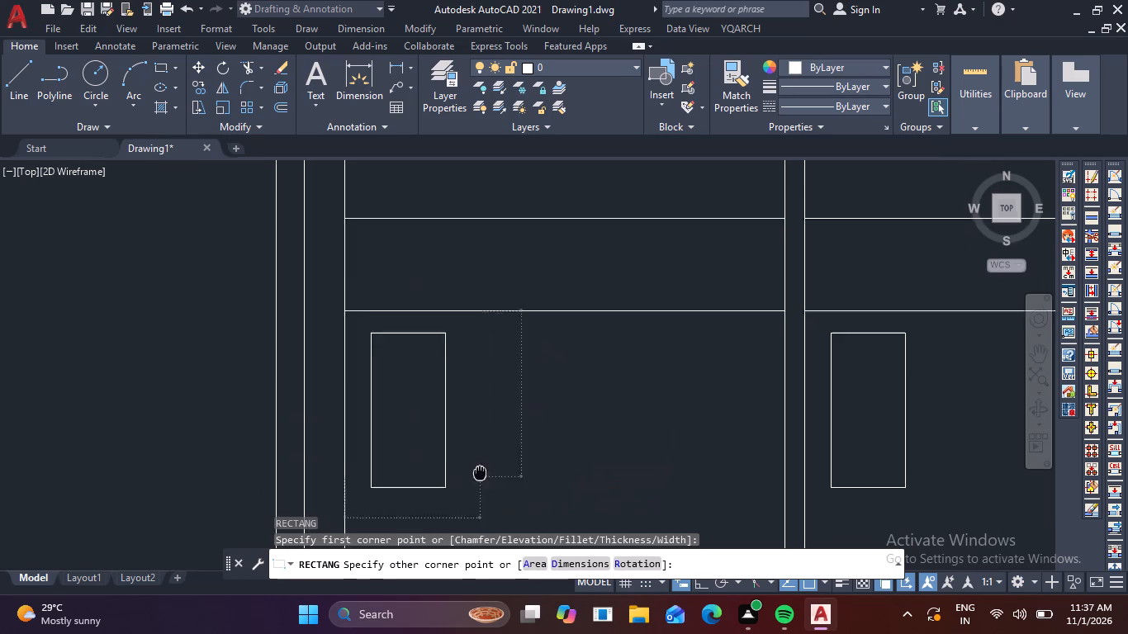
middle_drag(479, 467, 488, 423)
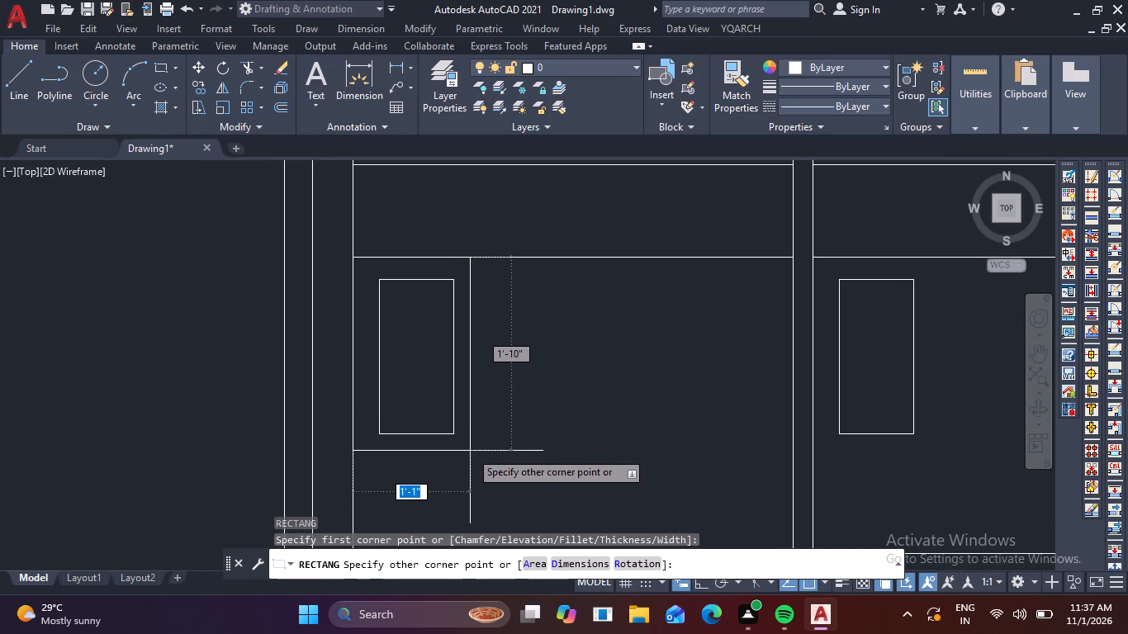
click(470, 451)
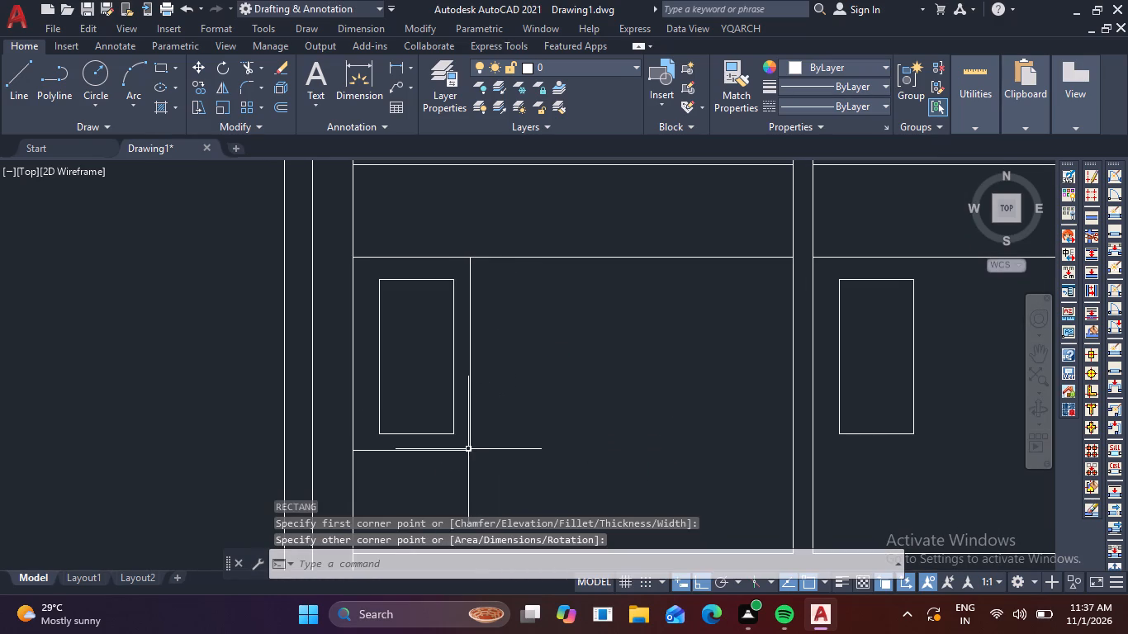
Copy the enclosing rectangle into the right large rectangle, from the left mid-height line's left end to the right one's left end.
click(467, 449)
key(c)
key(o)
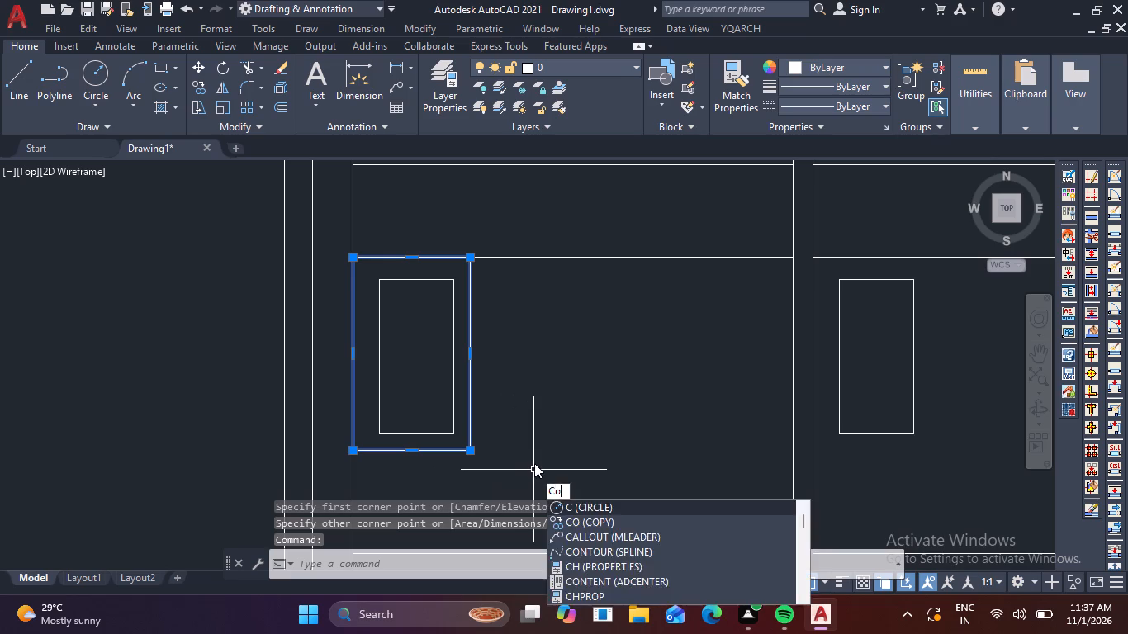
key(space)
scroll(462, 426, down, 1)
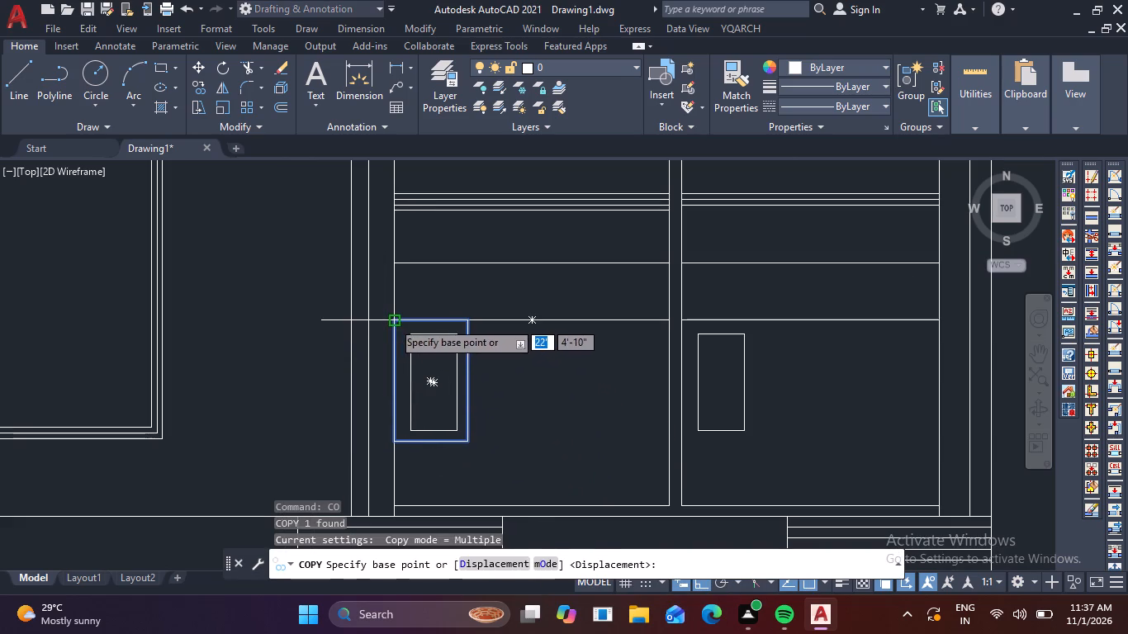
click(395, 321)
click(678, 321)
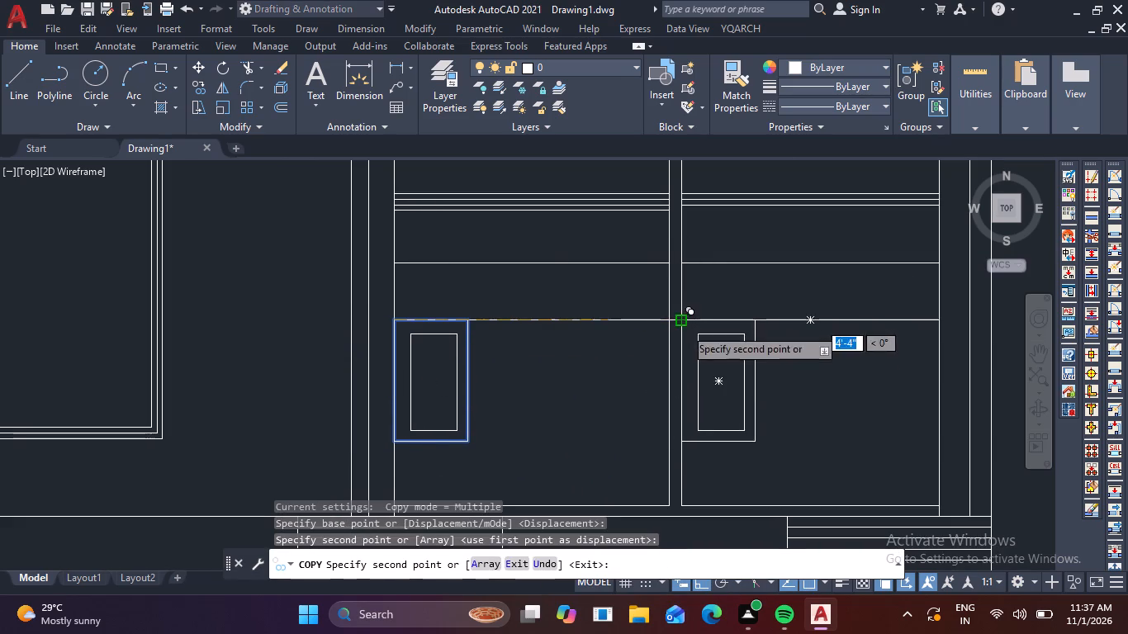
key(Escape)
Draw a horizontal line level with the left small panel's top, from the enclosing rectangle's right edge to the large rectangle's right edge.
scroll(455, 482, down, 1)
middle_drag(485, 459, 446, 334)
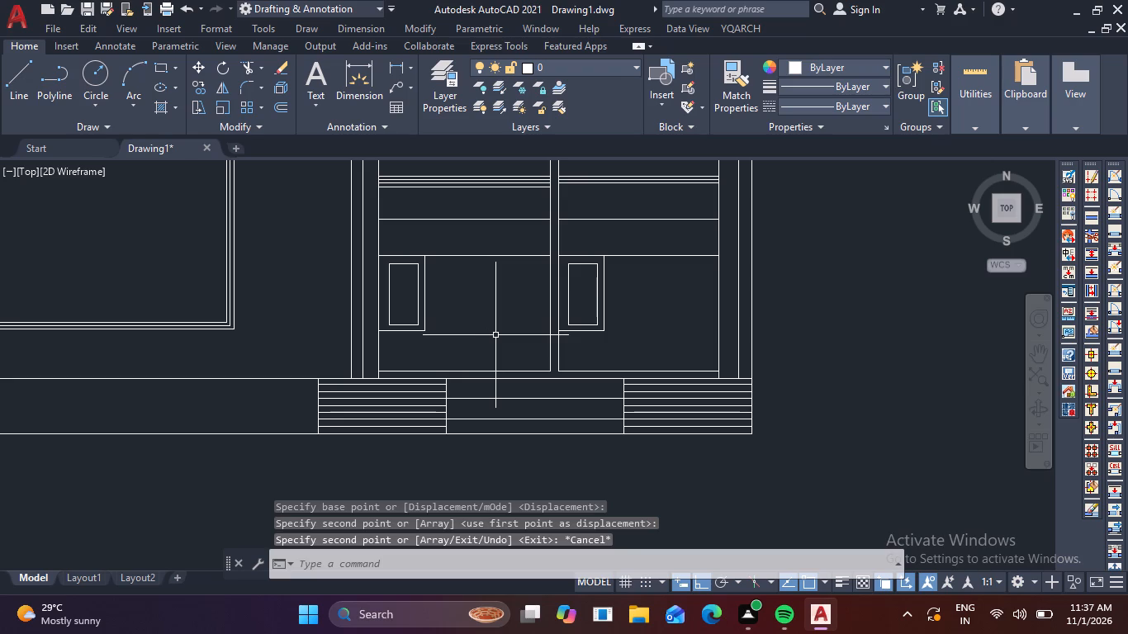
key(l)
key(space)
scroll(442, 271, up, 2)
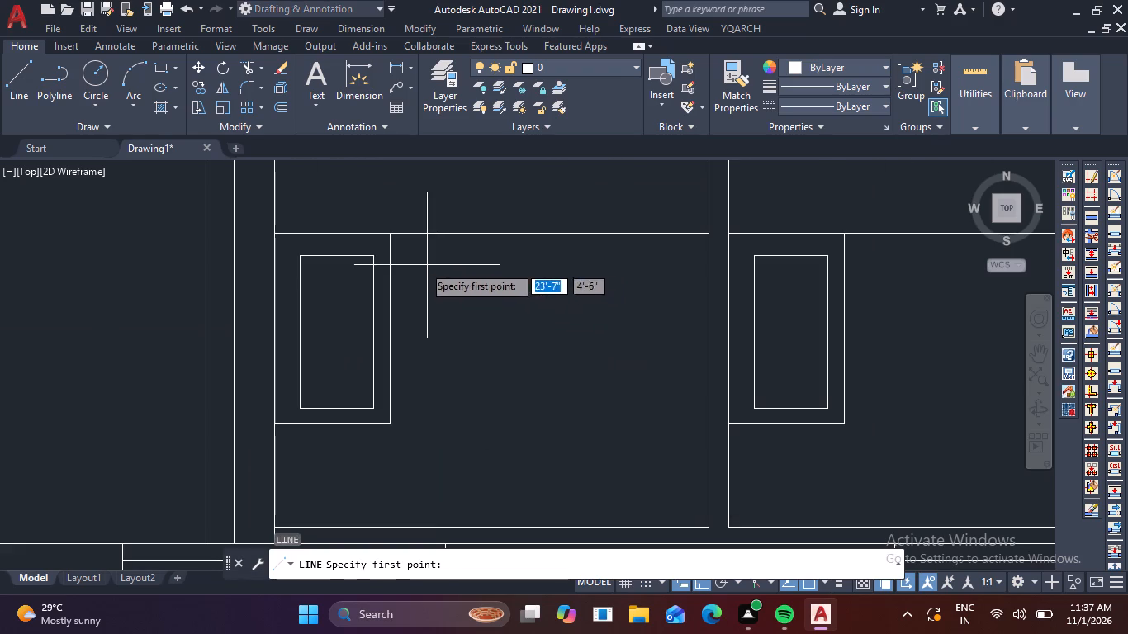
click(391, 257)
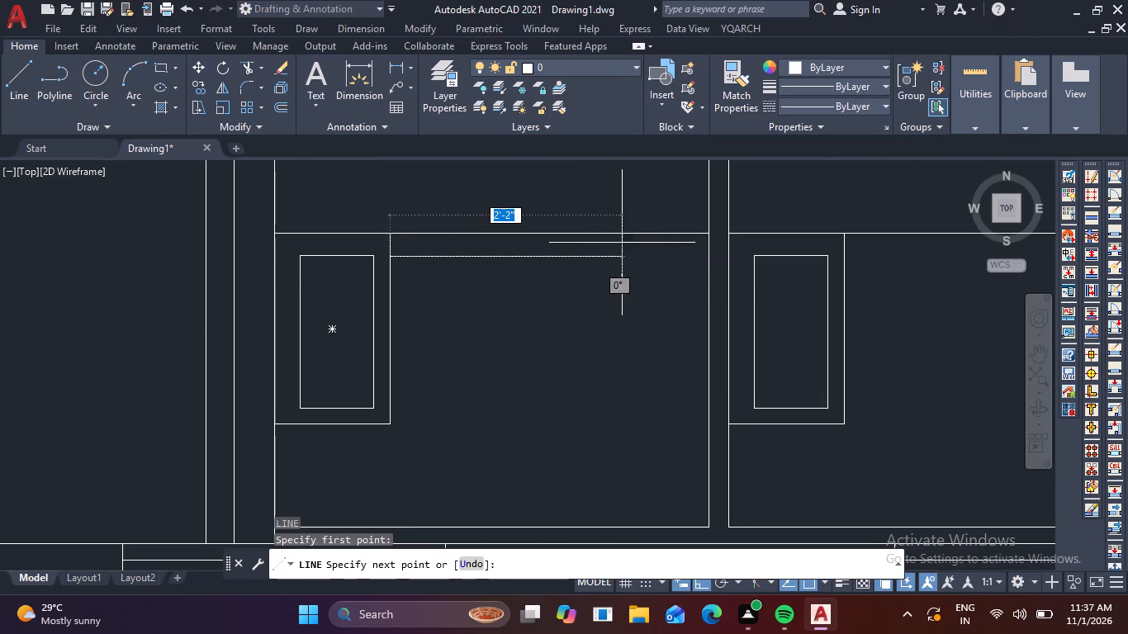
click(708, 255)
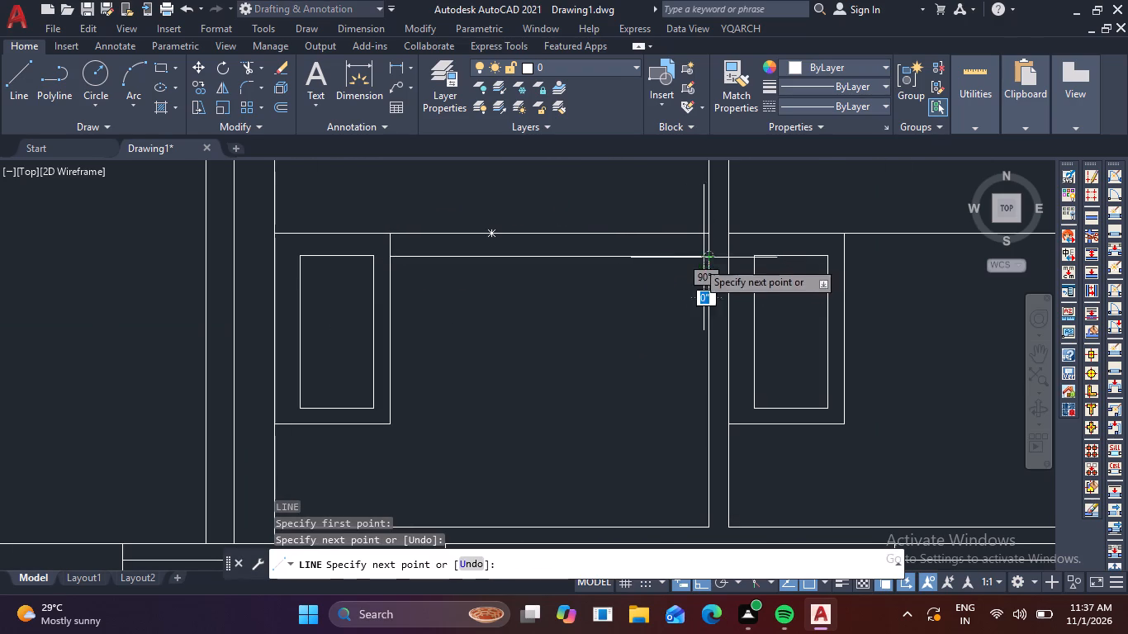
key(Escape)
Array-copy the horizontal line downward as 5 items, fitted down to the level of the enclosing rectangle's bottom edge.
click(640, 269)
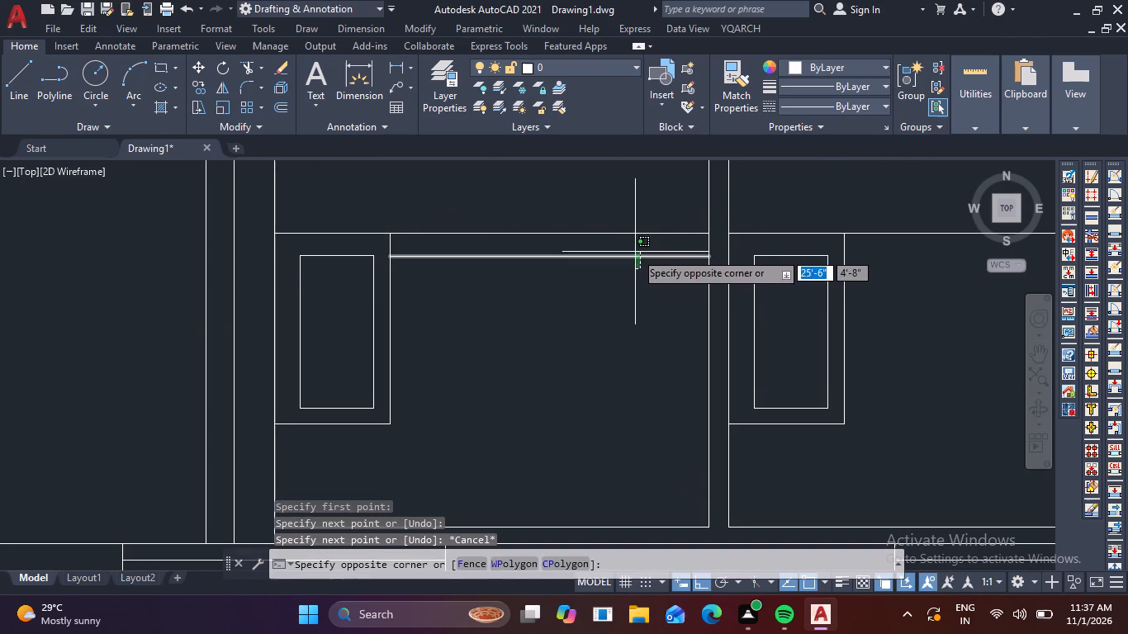
click(634, 251)
text(co)
key(space)
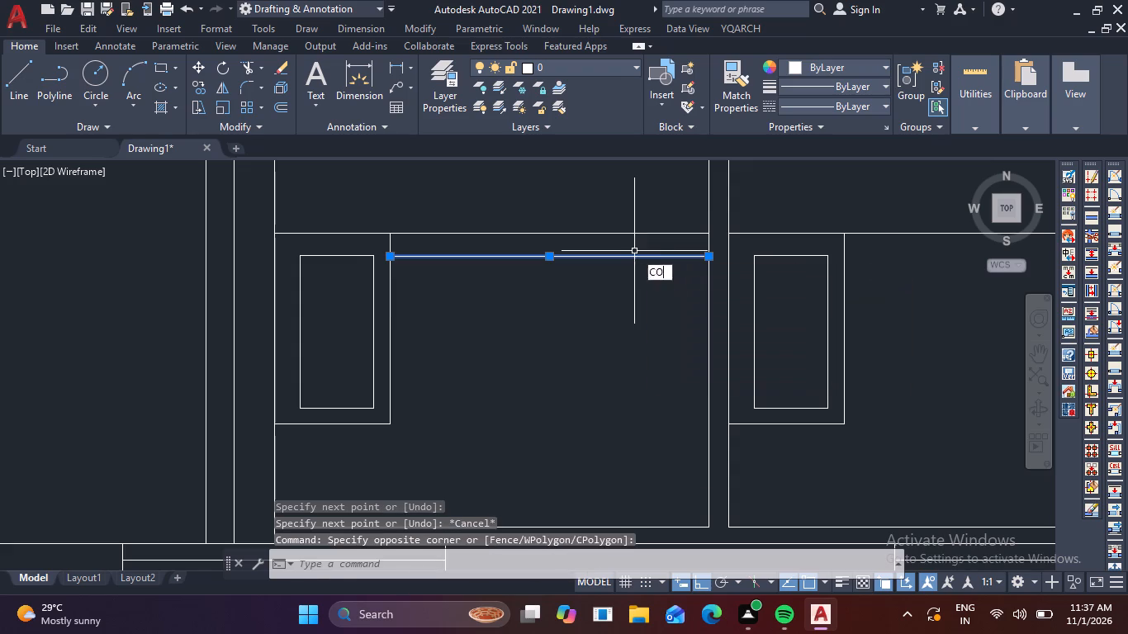
click(709, 253)
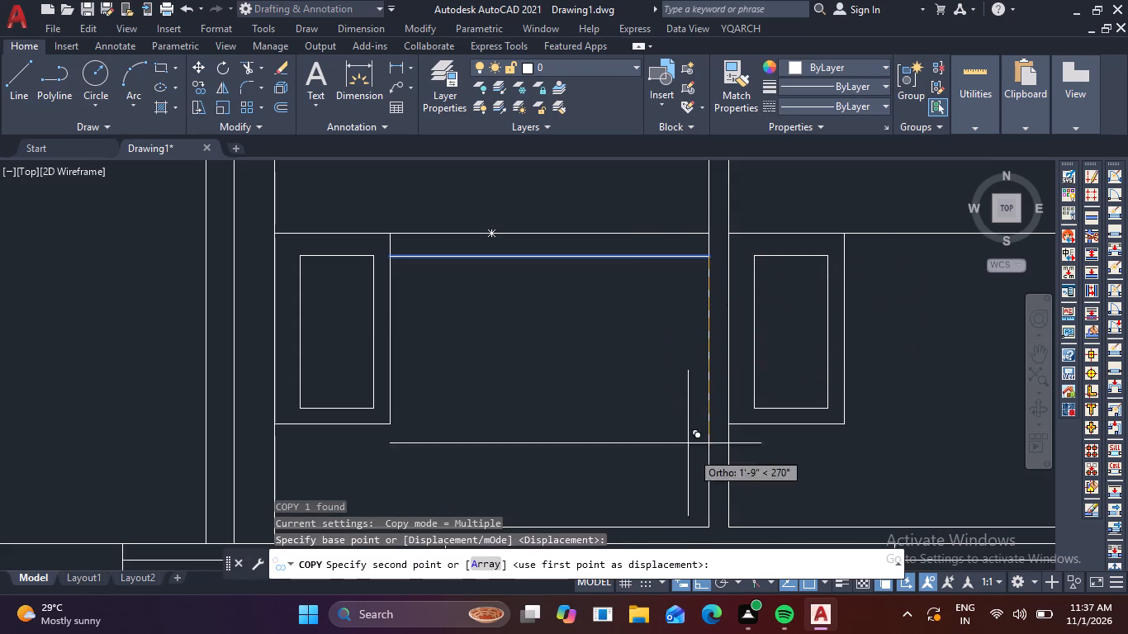
click(490, 564)
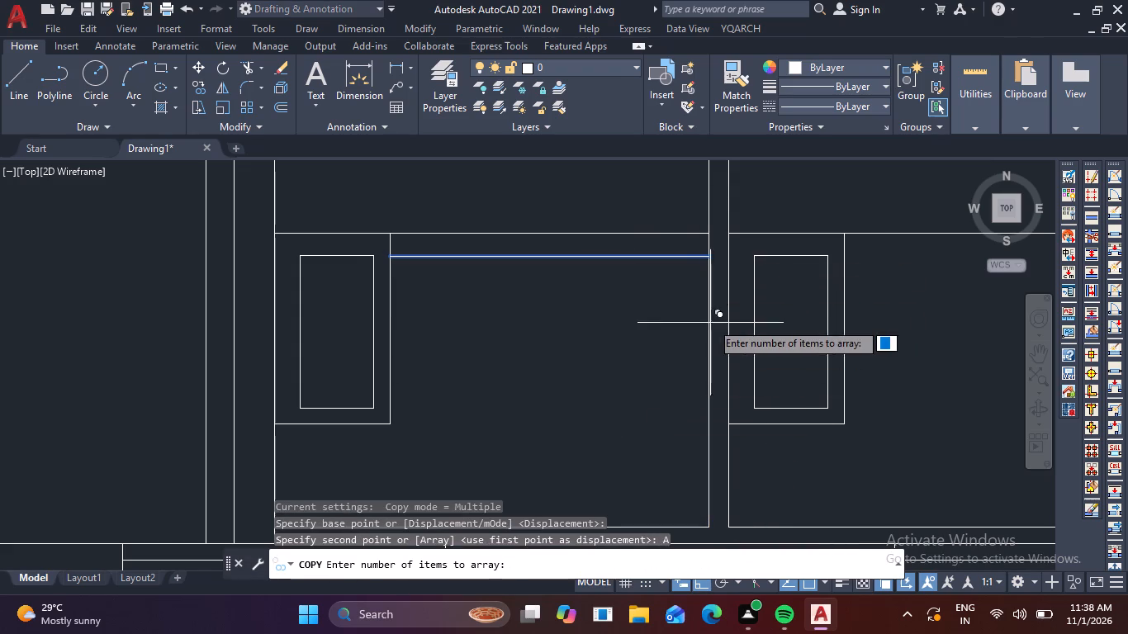
text(5)
key(space)
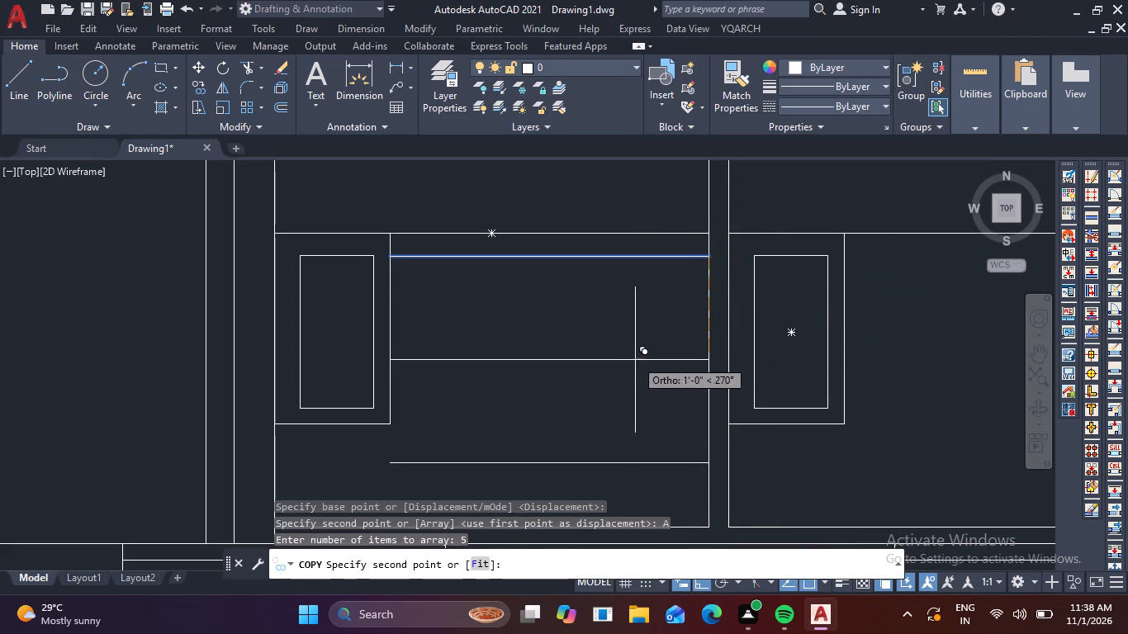
click(482, 565)
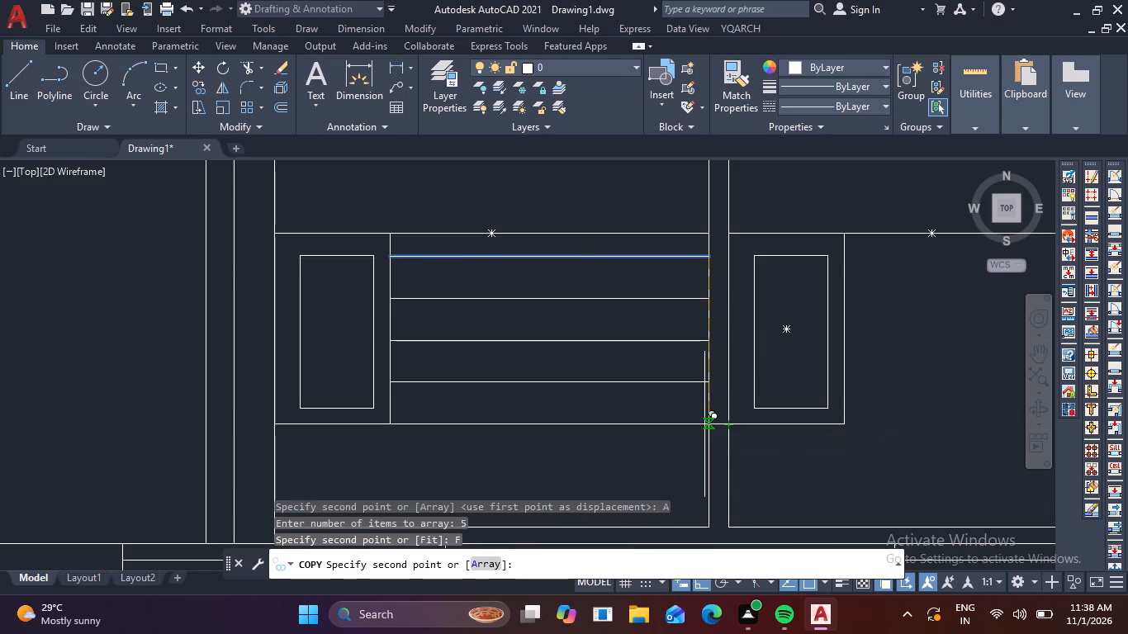
click(704, 424)
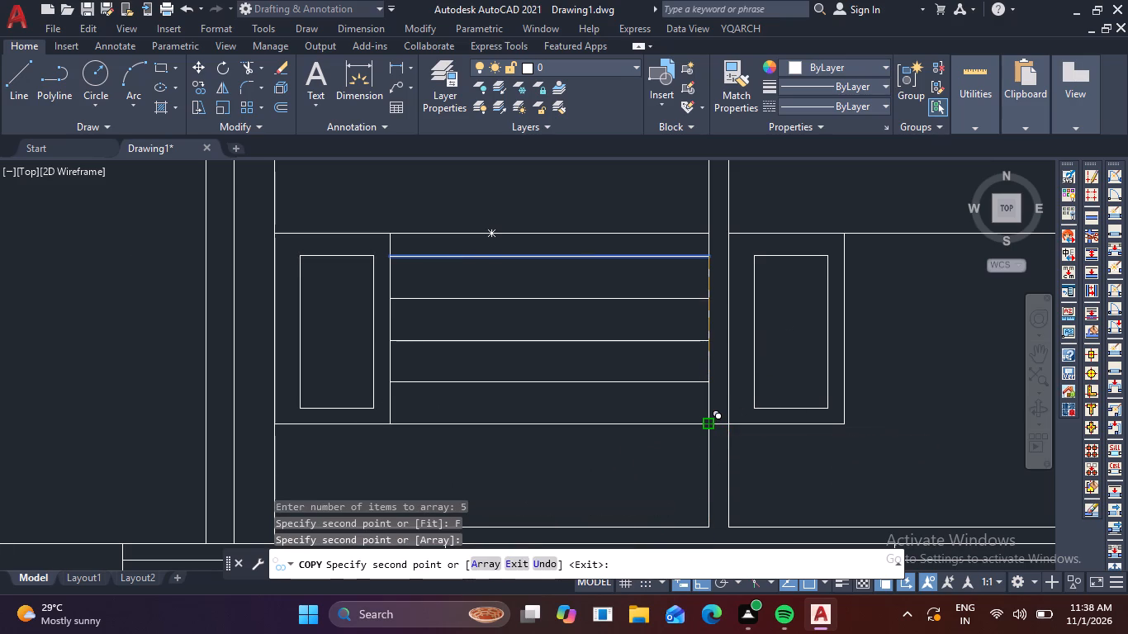
key(Escape)
Copy the five horizontal lines into the right large rectangle, using the right ends of the two mid-height lines as base and destination points.
drag(691, 452, 673, 429)
click(588, 248)
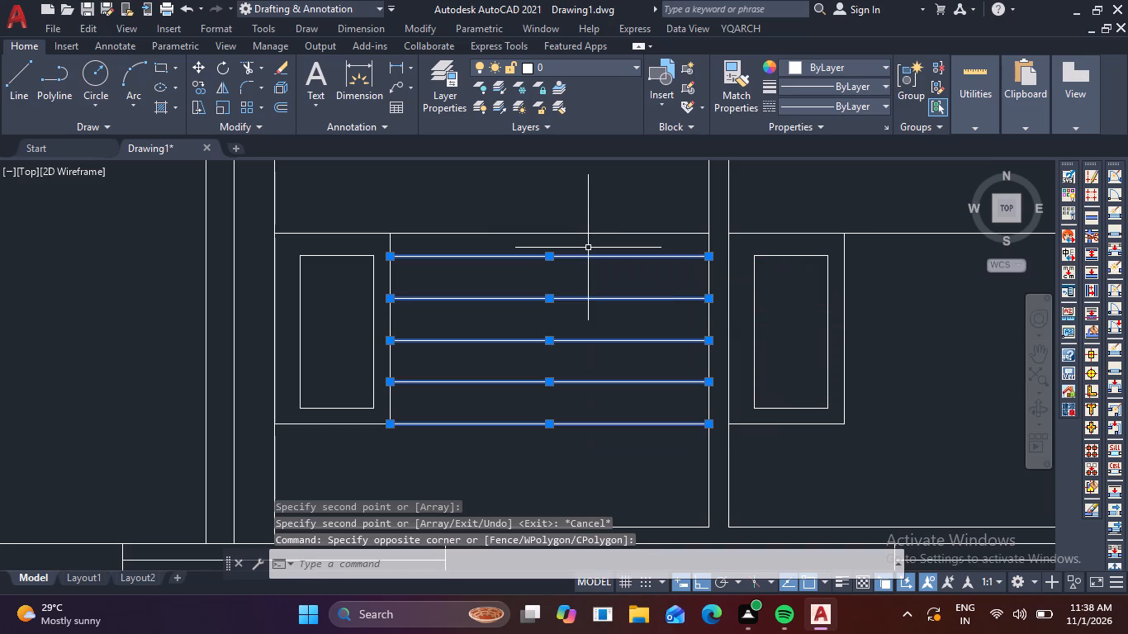
text(co)
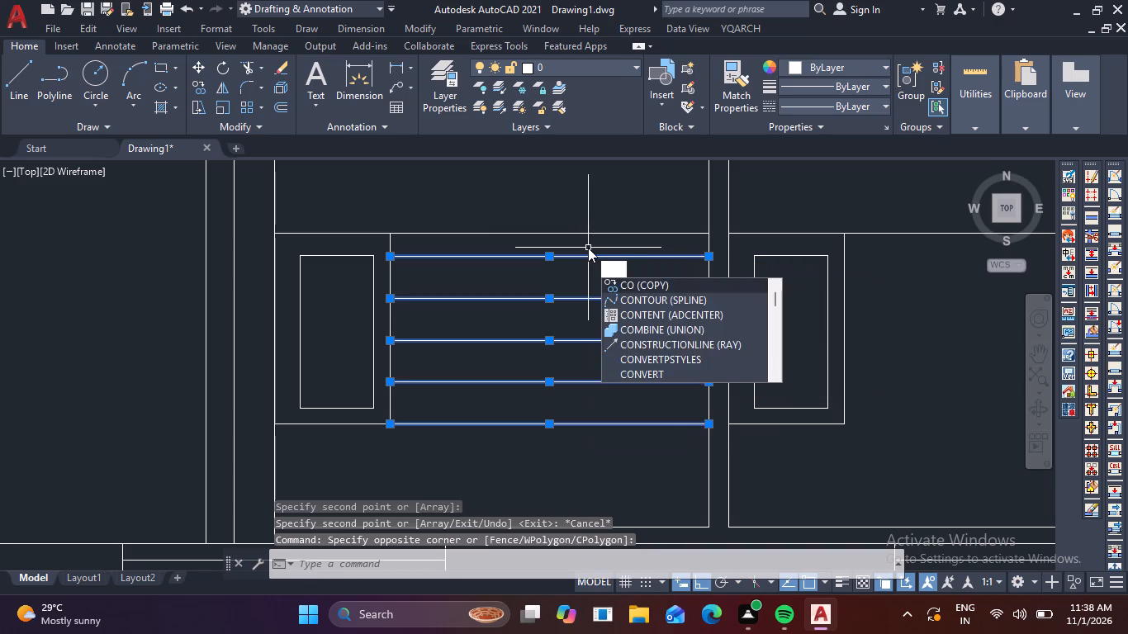
key(space)
click(707, 234)
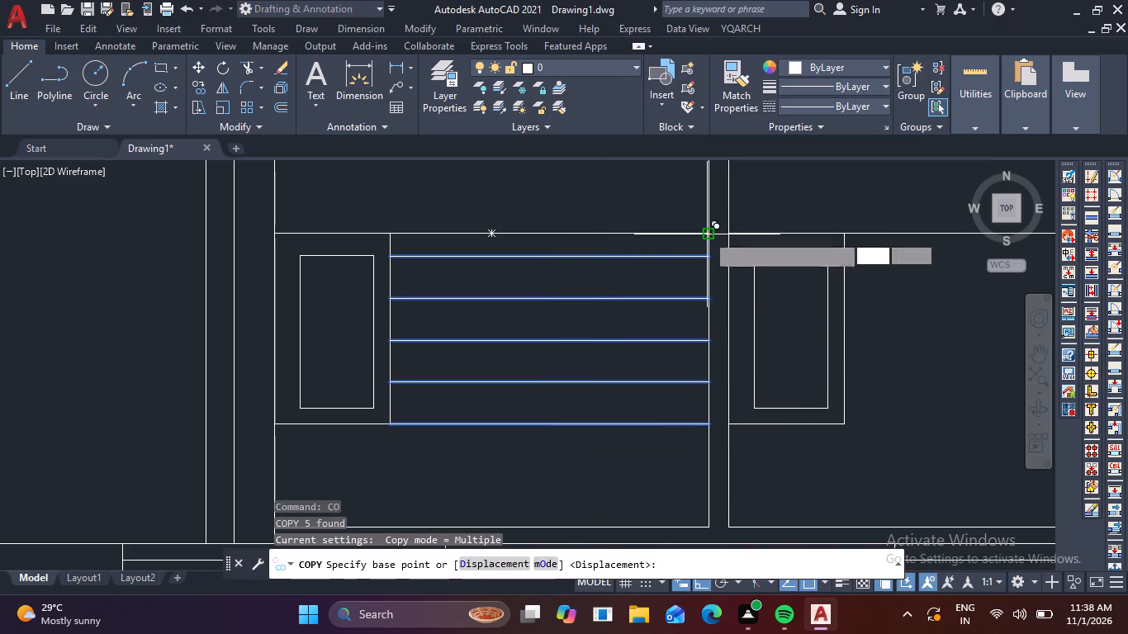
scroll(625, 254, down, 2)
middle_drag(544, 272, 531, 274)
scroll(802, 265, up, 4)
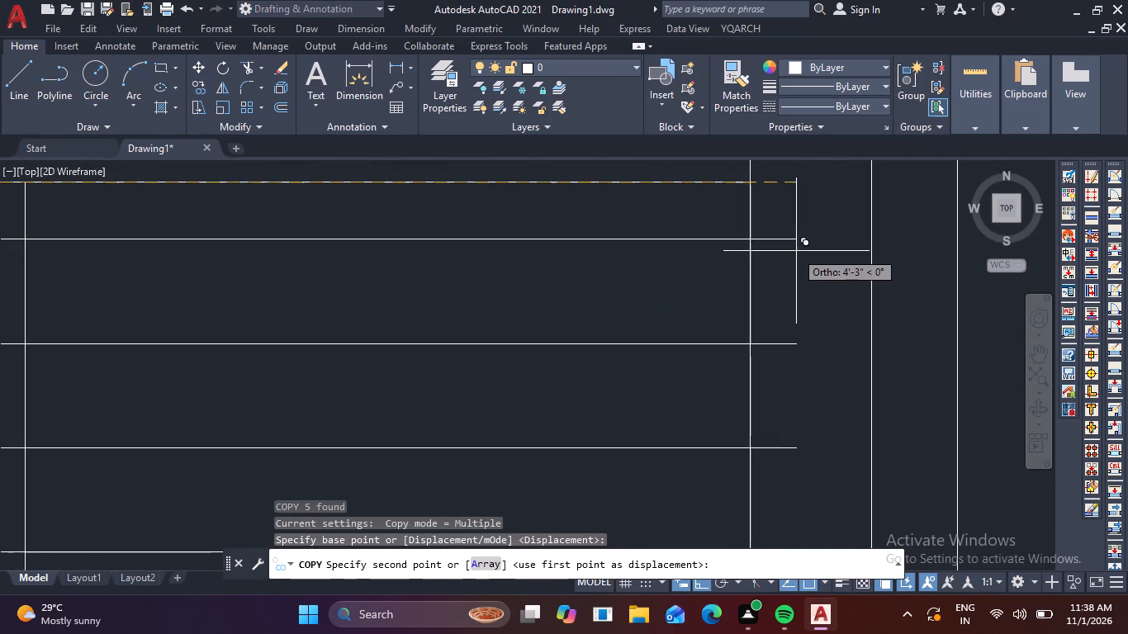
scroll(742, 218, down, 1)
middle_drag(748, 229, 799, 301)
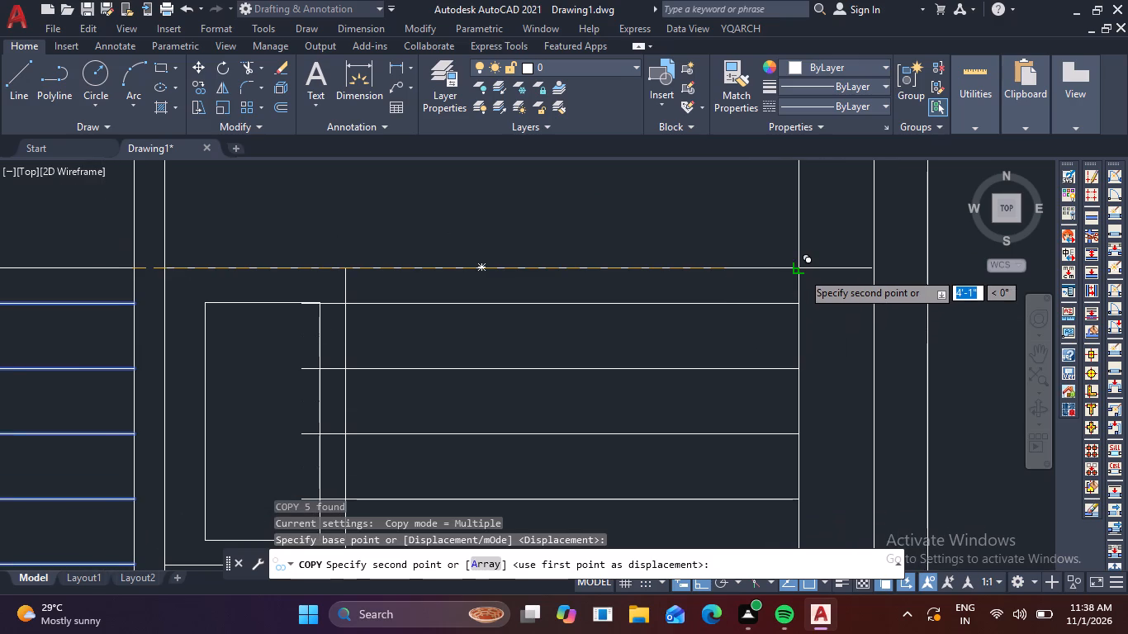
click(802, 271)
scroll(717, 298, down, 2)
middle_drag(728, 315, 843, 306)
key(Escape)
Trim the copied horizontal lines in the right large rectangle where they extend left past the enclosing rectangle's right edge.
text(tr)
key(space)
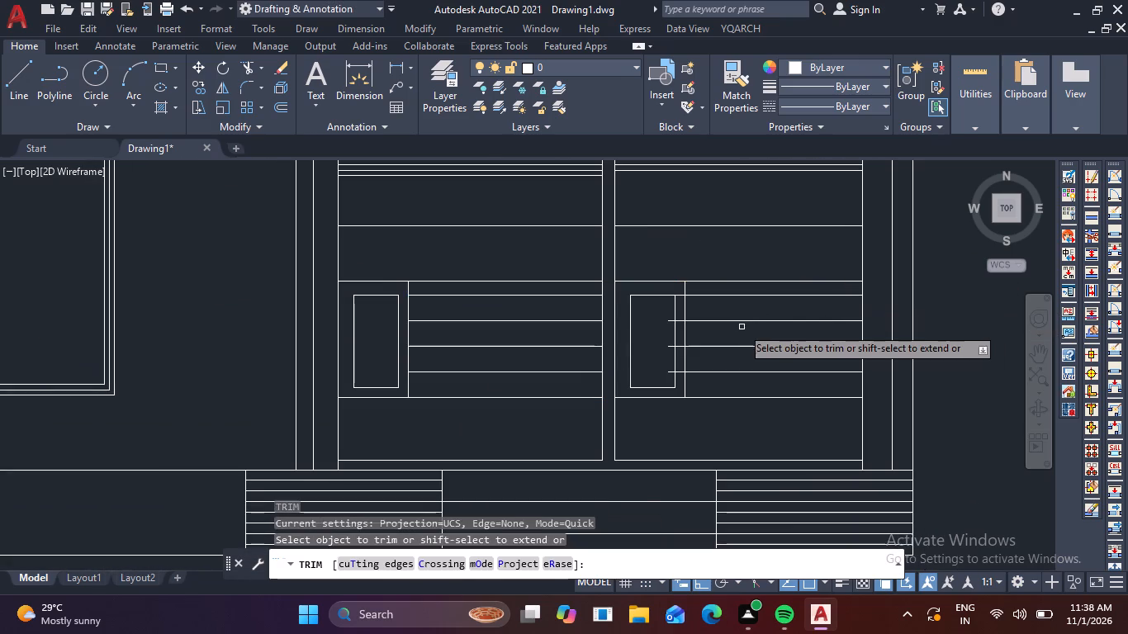
scroll(736, 324, up, 3)
drag(507, 205, 507, 220)
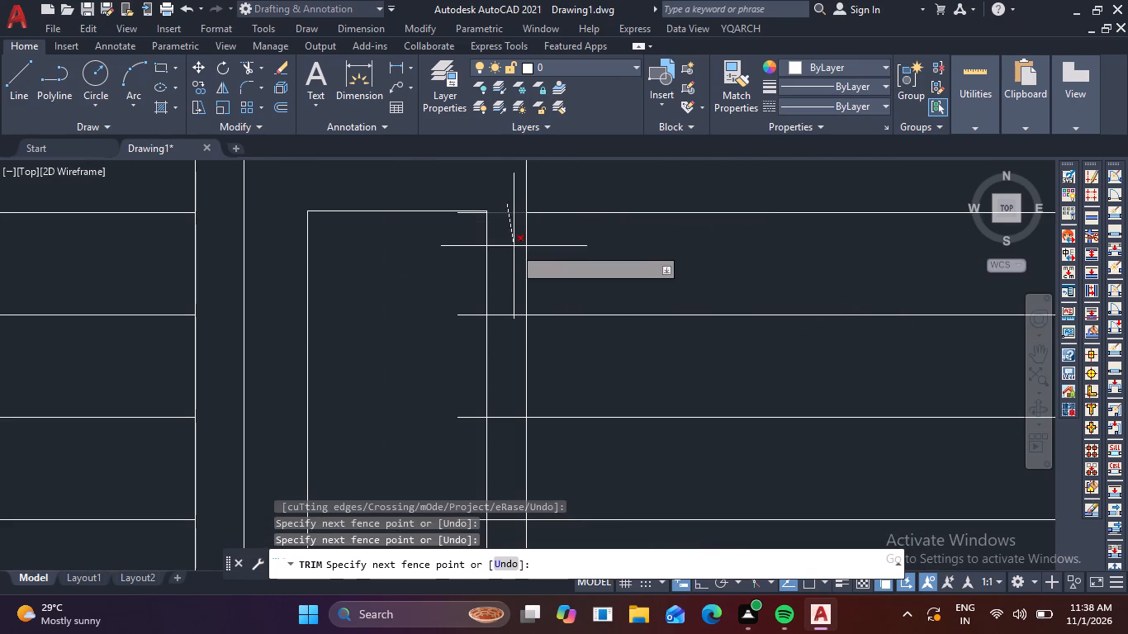
click(514, 440)
scroll(470, 211, up, 3)
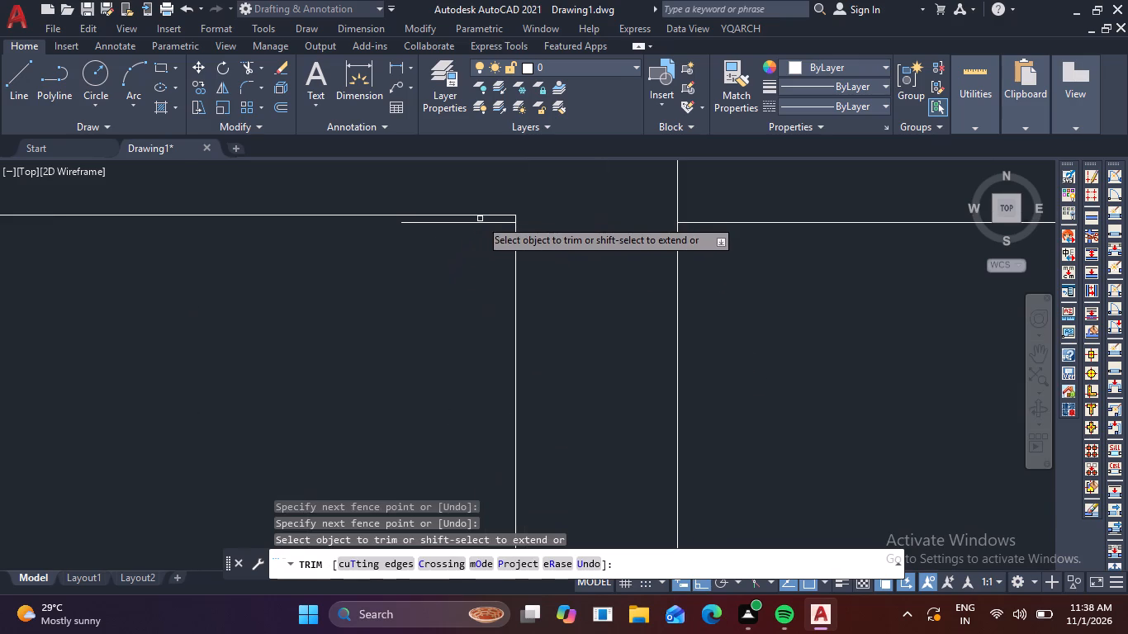
click(483, 225)
scroll(495, 257, down, 4)
middle_drag(530, 292, 519, 163)
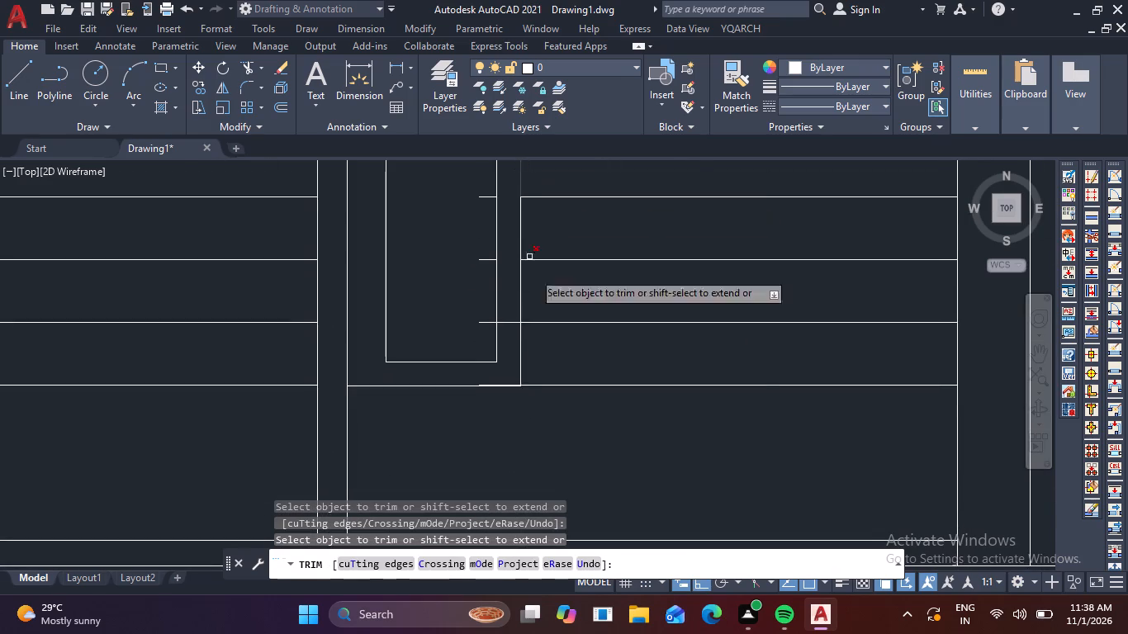
click(511, 320)
click(505, 337)
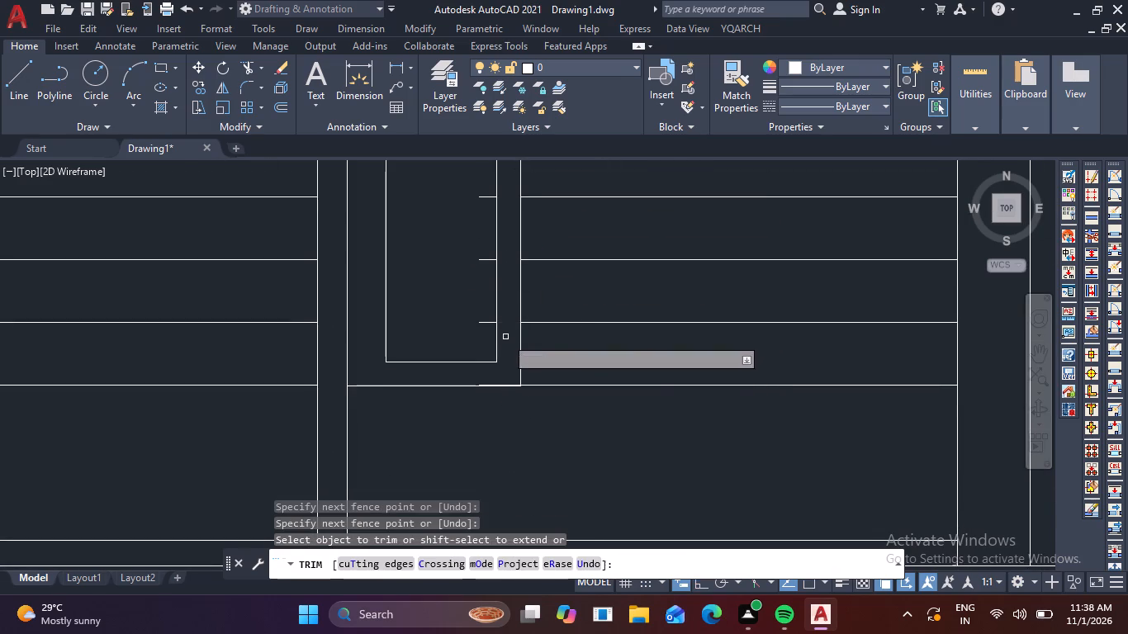
click(488, 183)
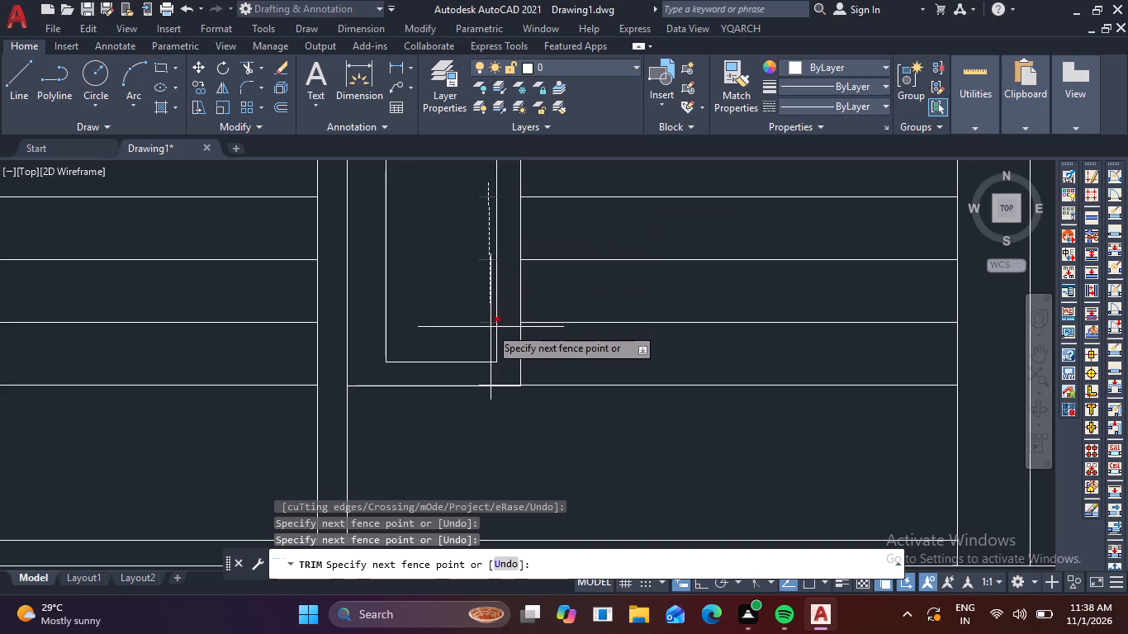
click(489, 338)
scroll(512, 386, up, 7)
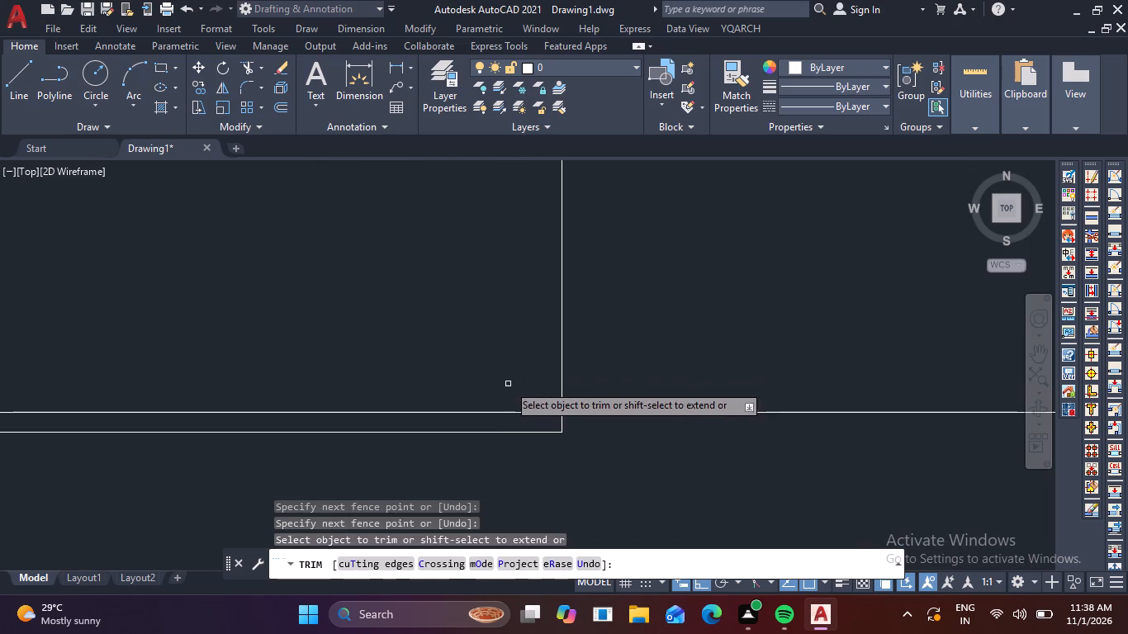
click(504, 414)
scroll(506, 383, down, 5)
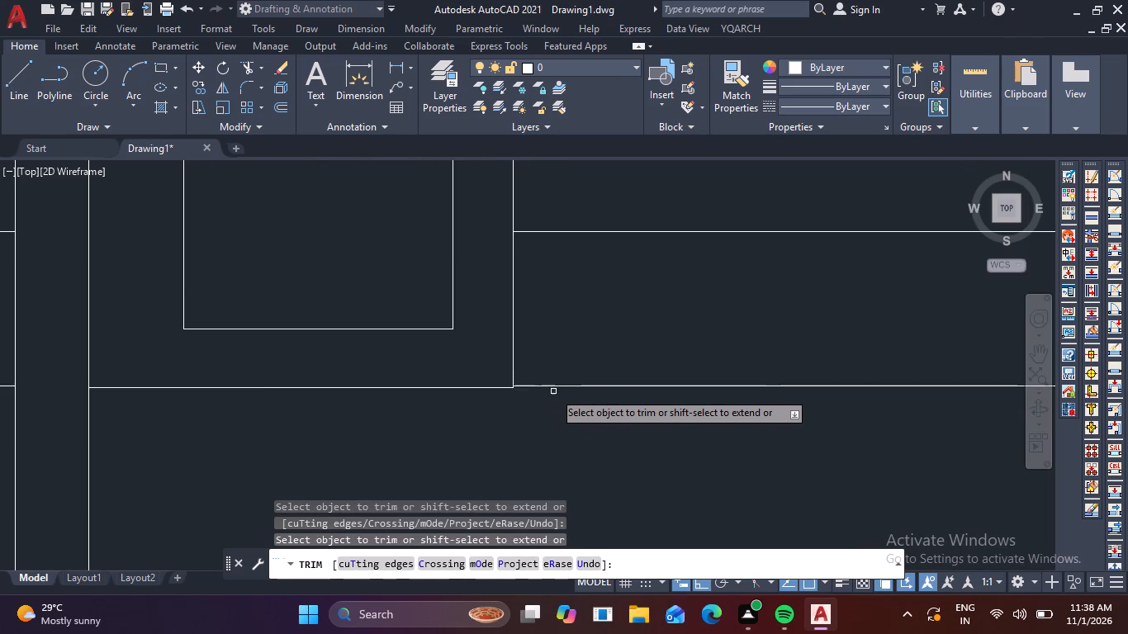
scroll(554, 391, down, 2)
key(Escape)
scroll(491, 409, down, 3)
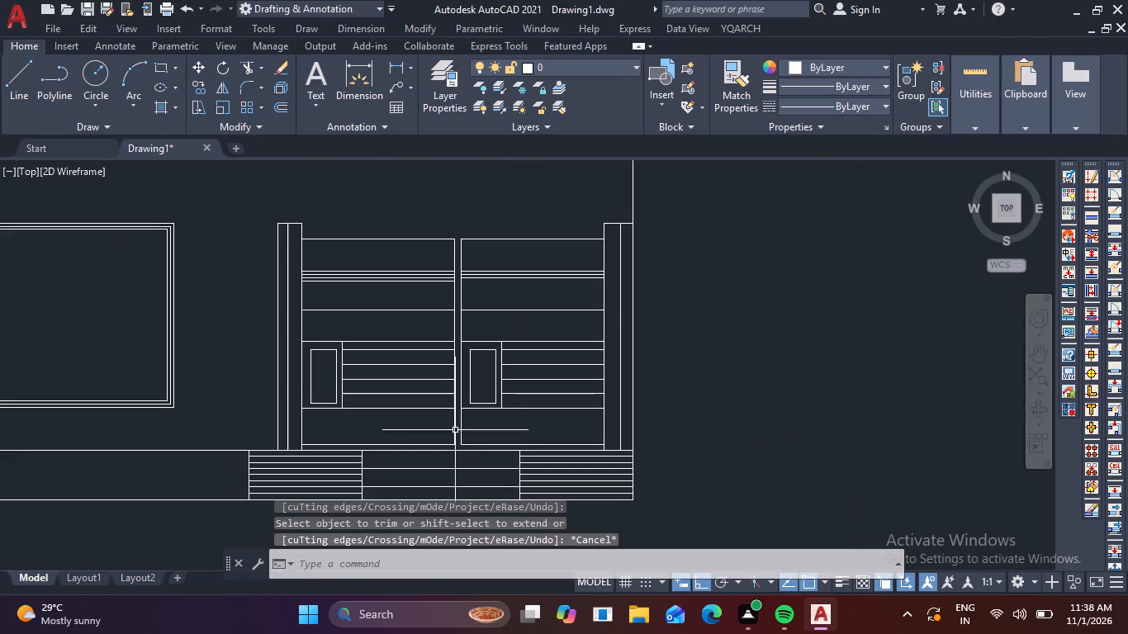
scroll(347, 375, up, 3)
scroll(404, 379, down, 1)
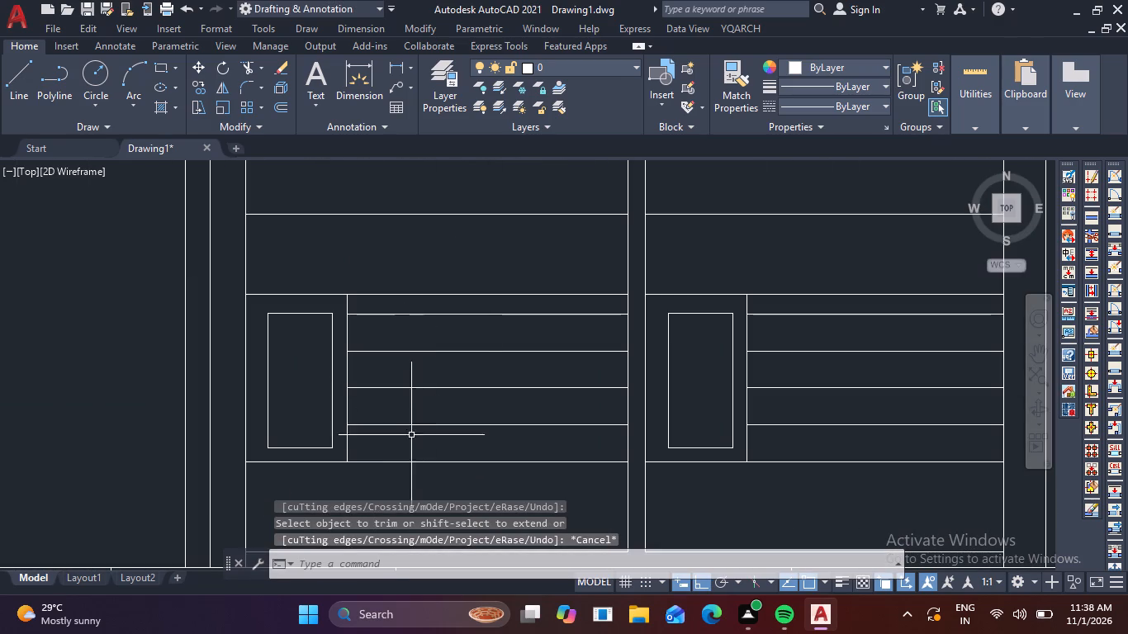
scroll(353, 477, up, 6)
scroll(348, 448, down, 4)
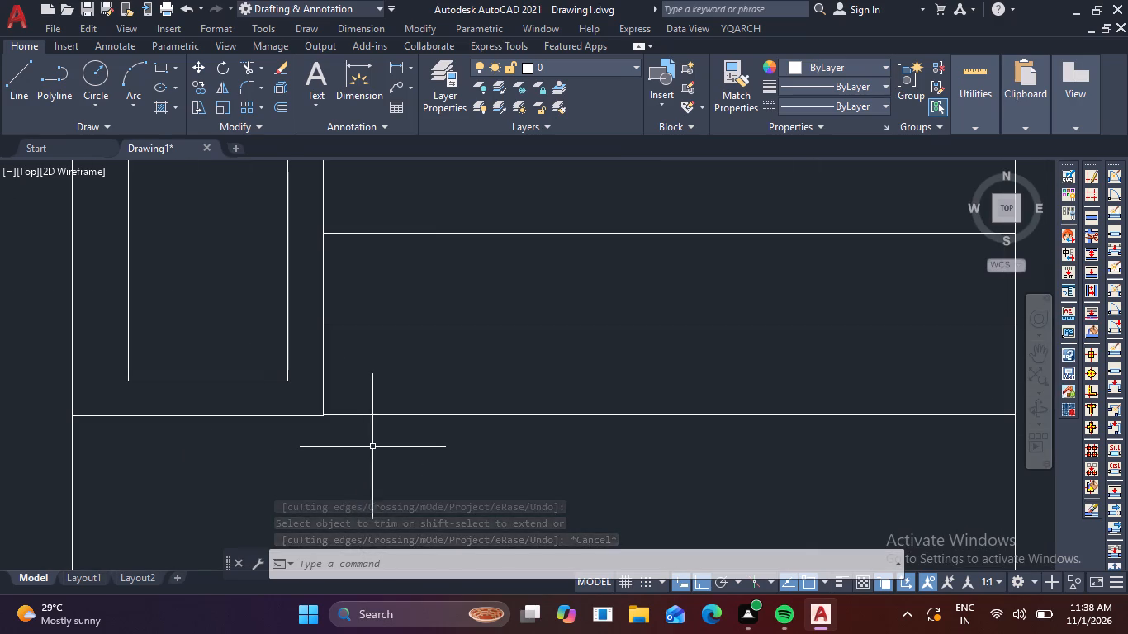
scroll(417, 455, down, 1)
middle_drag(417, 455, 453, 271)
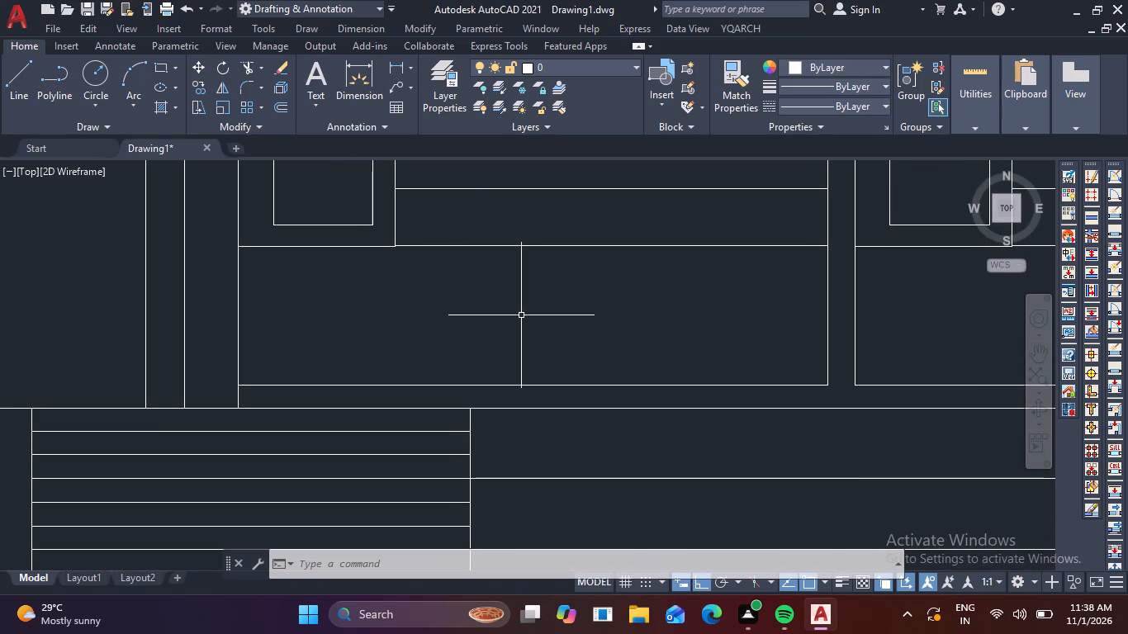
Draw a horizontal line about 4'-2" long across the left large rectangle, slightly below the panel's enclosing rectangle.
key(l)
key(space)
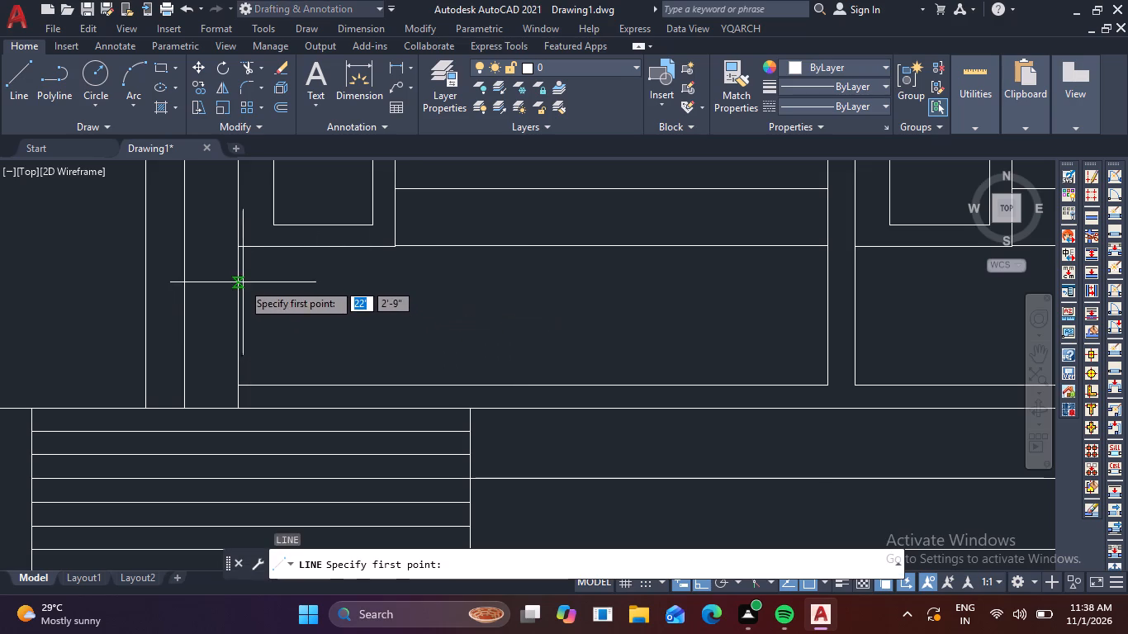
drag(237, 278, 249, 277)
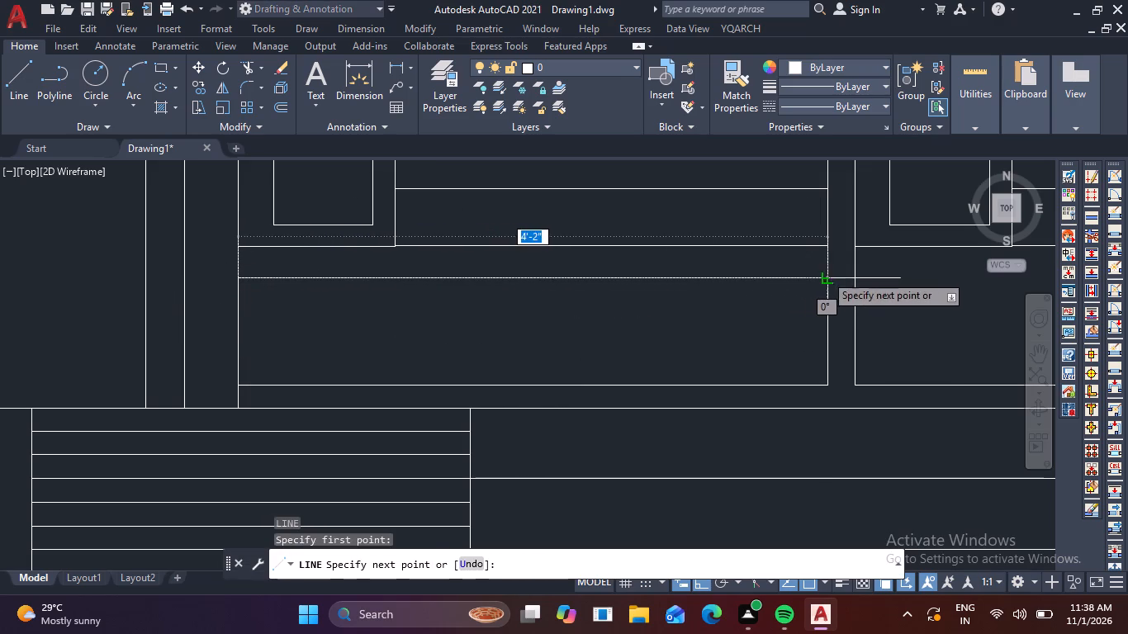
click(825, 276)
key(space)
Draw a matching horizontal line across the right large rectangle, slightly below its panel's enclosing rectangle.
middle_click(459, 395)
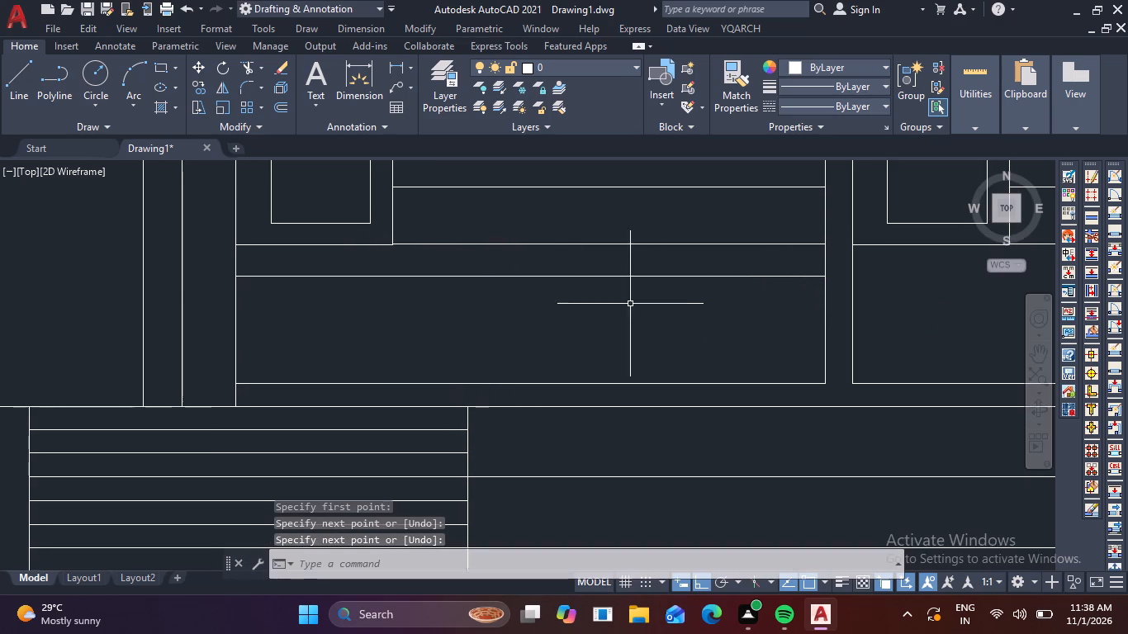
middle_drag(637, 300, 295, 307)
scroll(638, 301, down, 1)
key(space)
drag(429, 296, 443, 295)
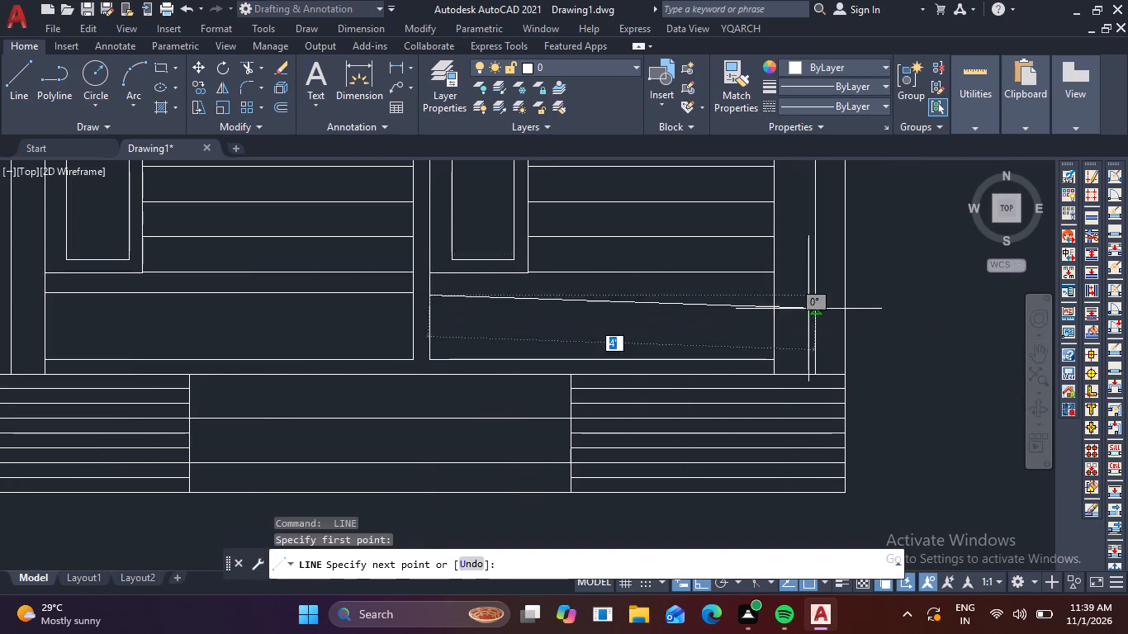
click(779, 295)
key(space)
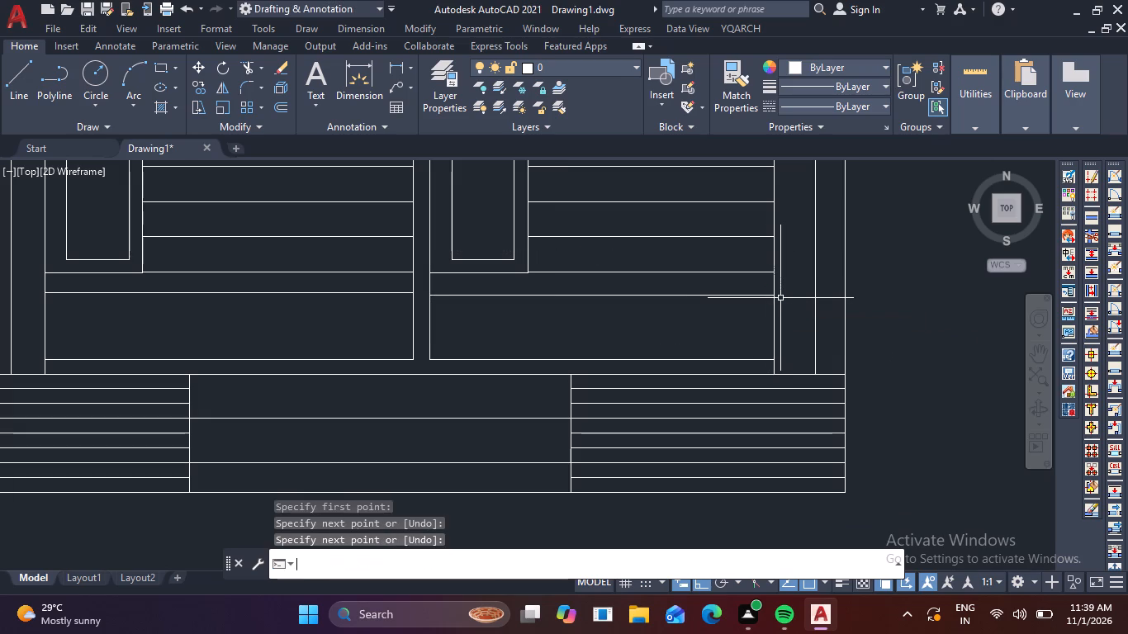
key(g)
key(Escape)
Hatch the bottom strip of the left large rectangle with the ANSI31 pattern.
key(h)
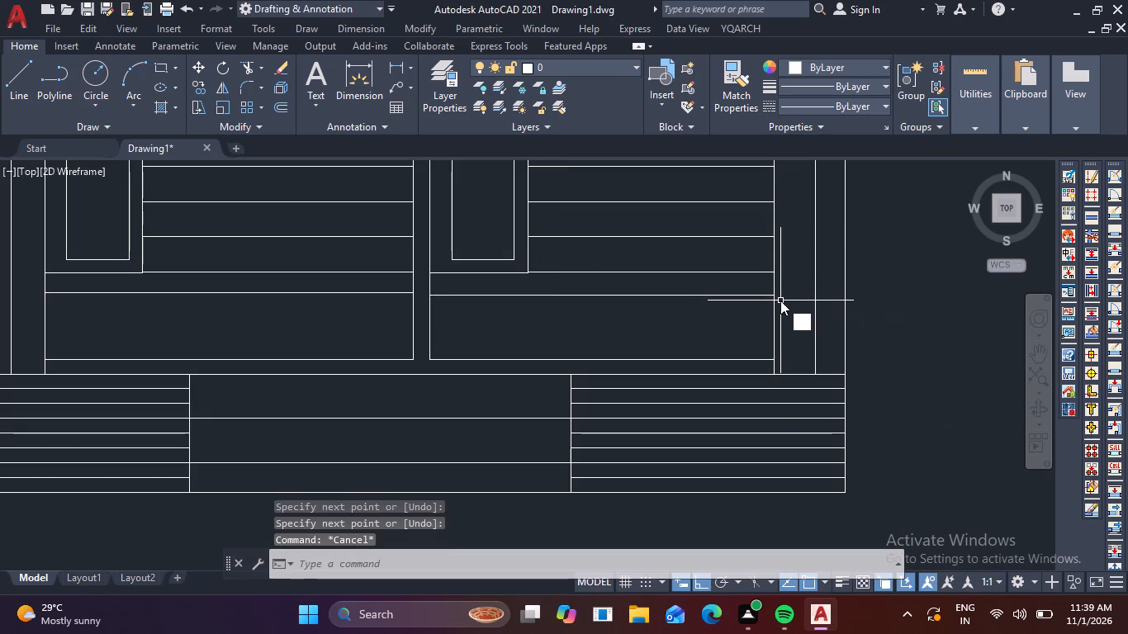
key(space)
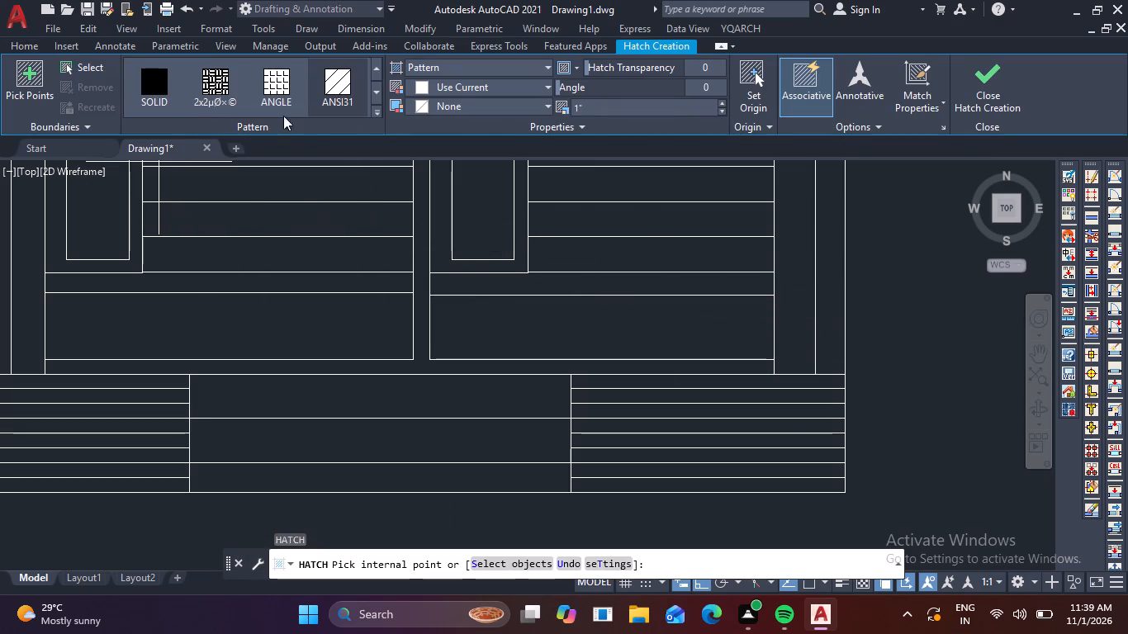
click(375, 115)
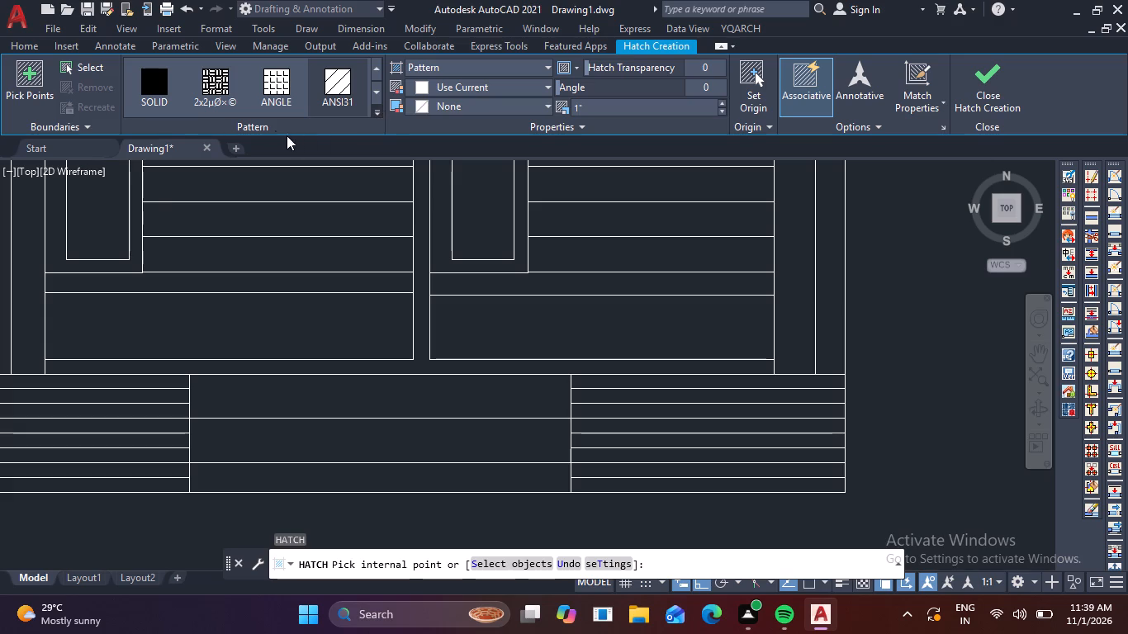
scroll(251, 141, down, 2)
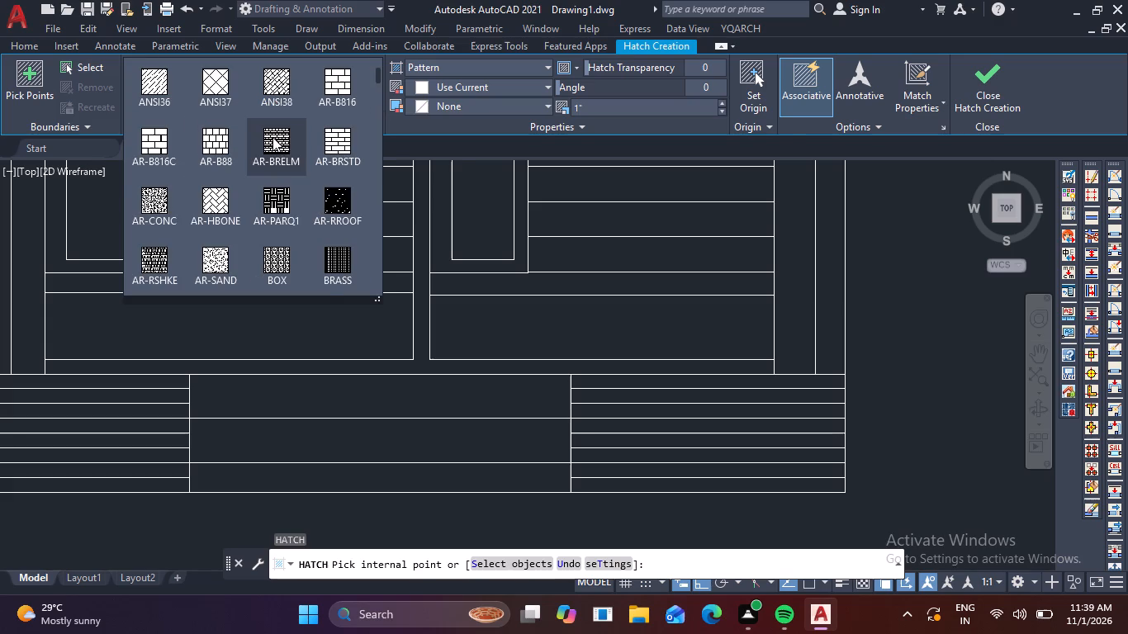
scroll(284, 133, down, 10)
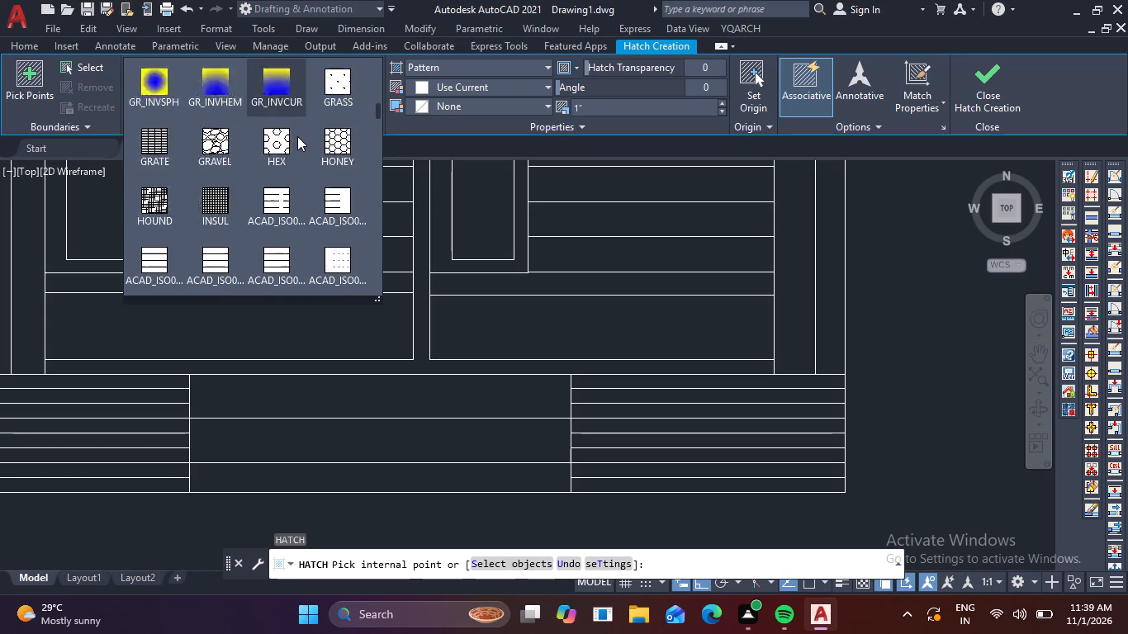
scroll(305, 135, up, 19)
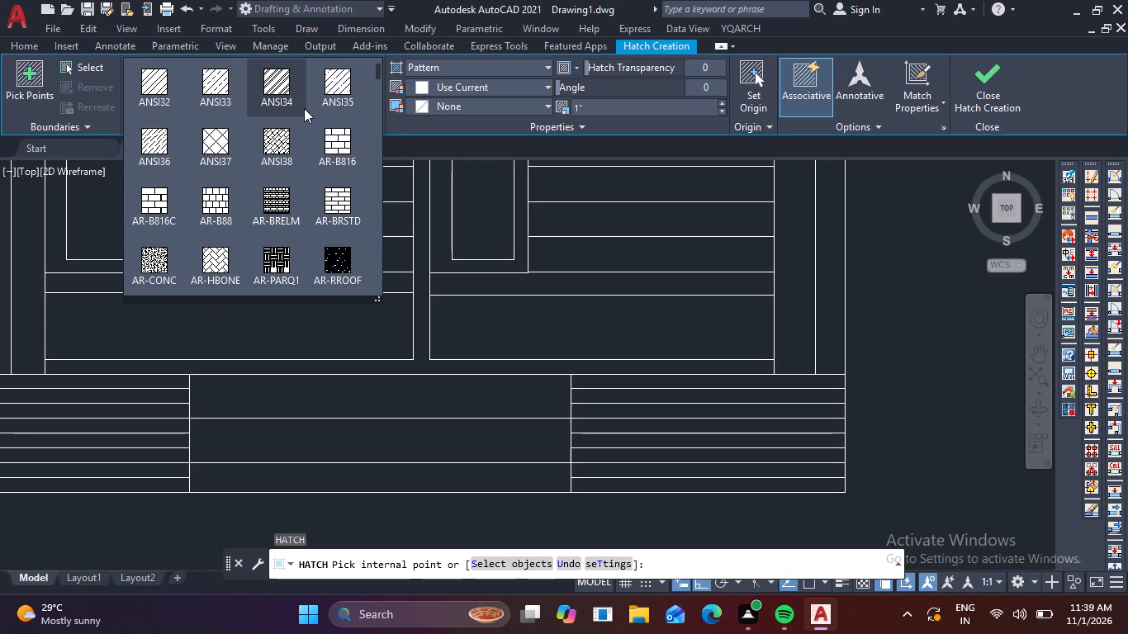
scroll(304, 108, up, 12)
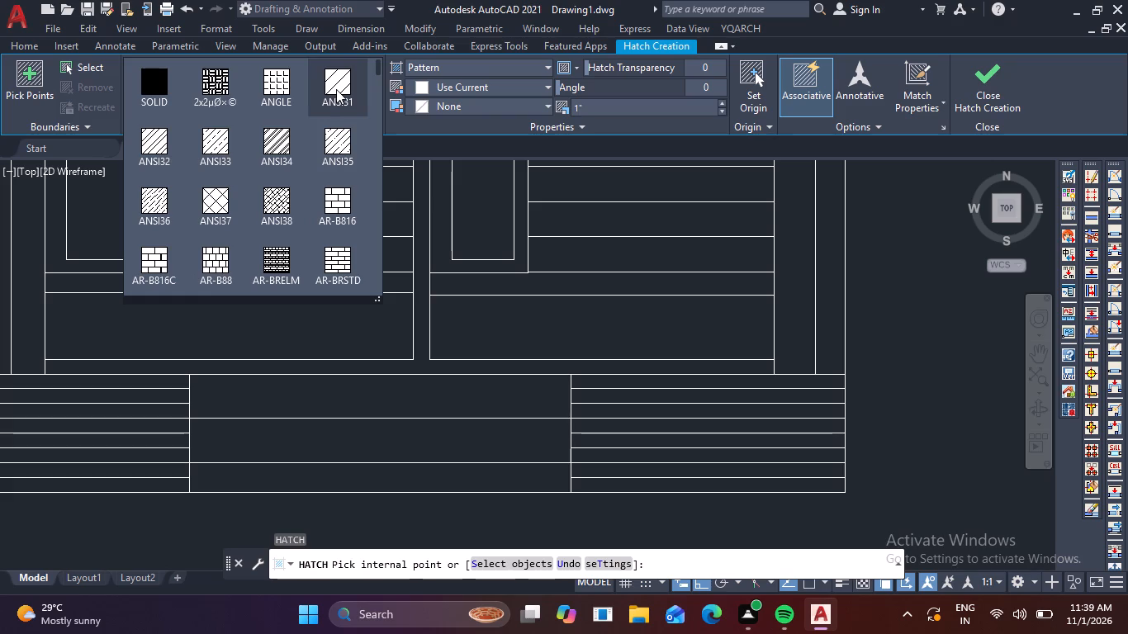
click(336, 89)
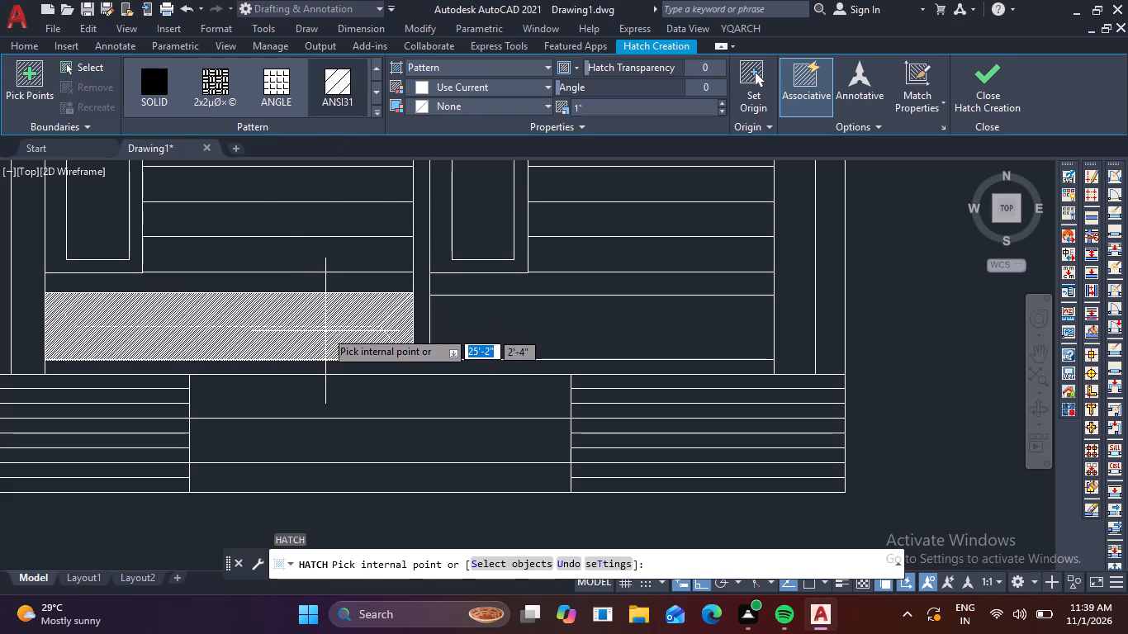
click(329, 328)
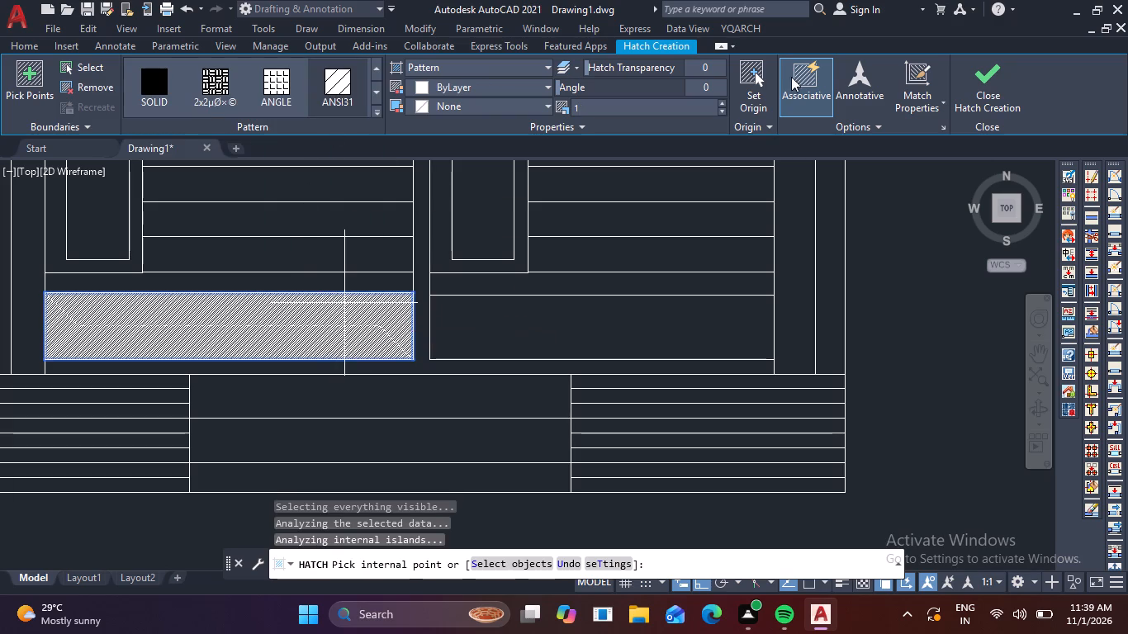
Set the hatch angle to 135 so the pattern lines run horizontally.
drag(564, 92, 649, 101)
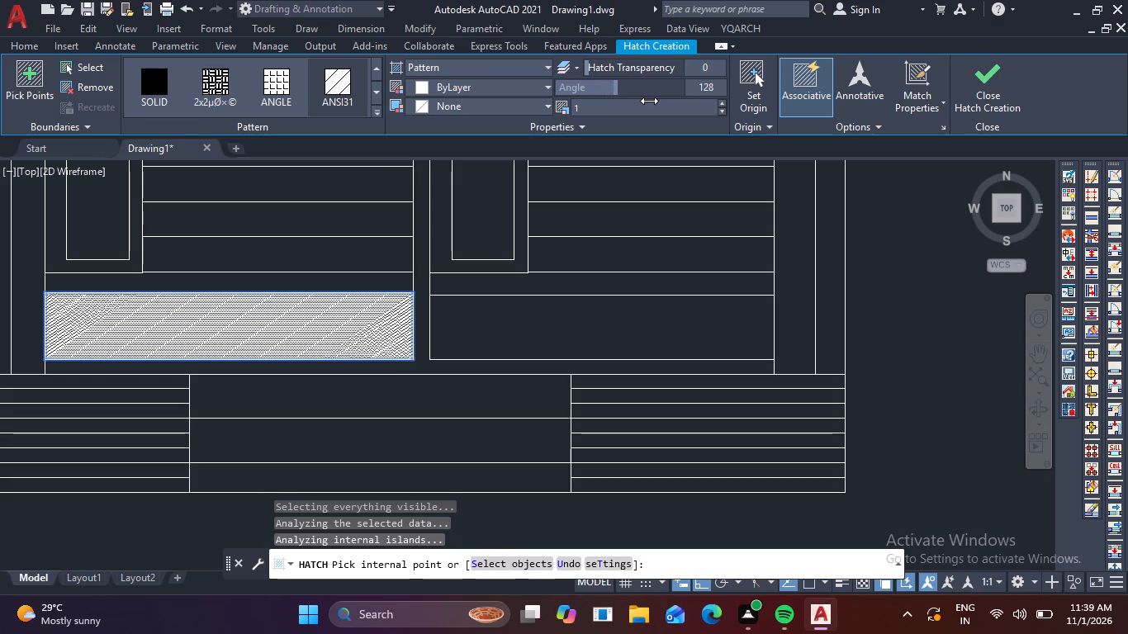
drag(649, 101, 631, 110)
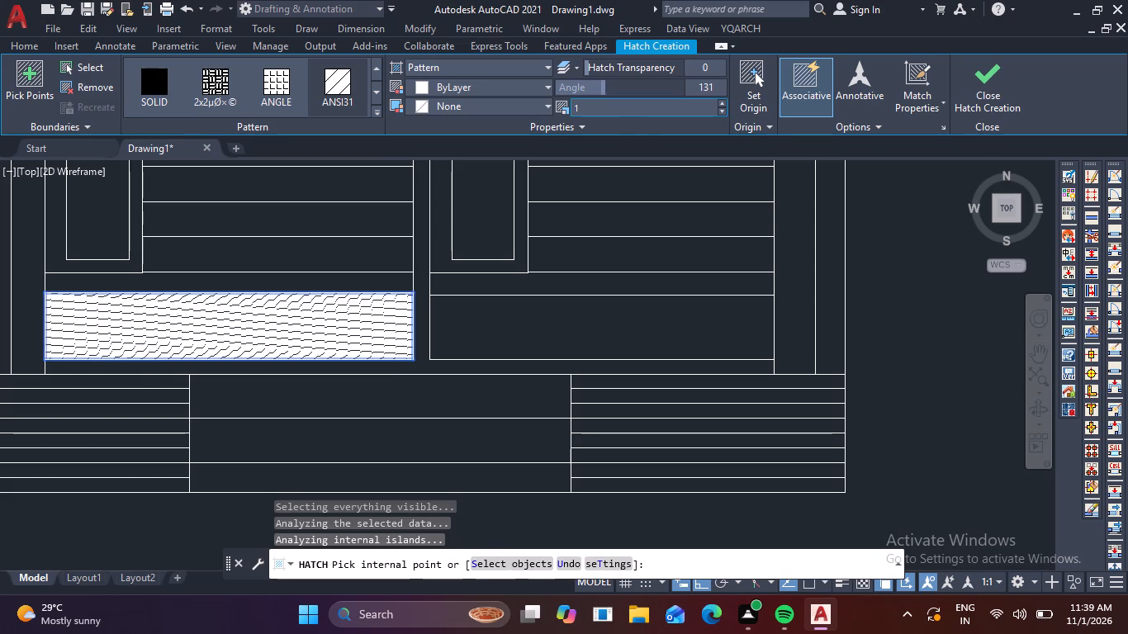
click(722, 88)
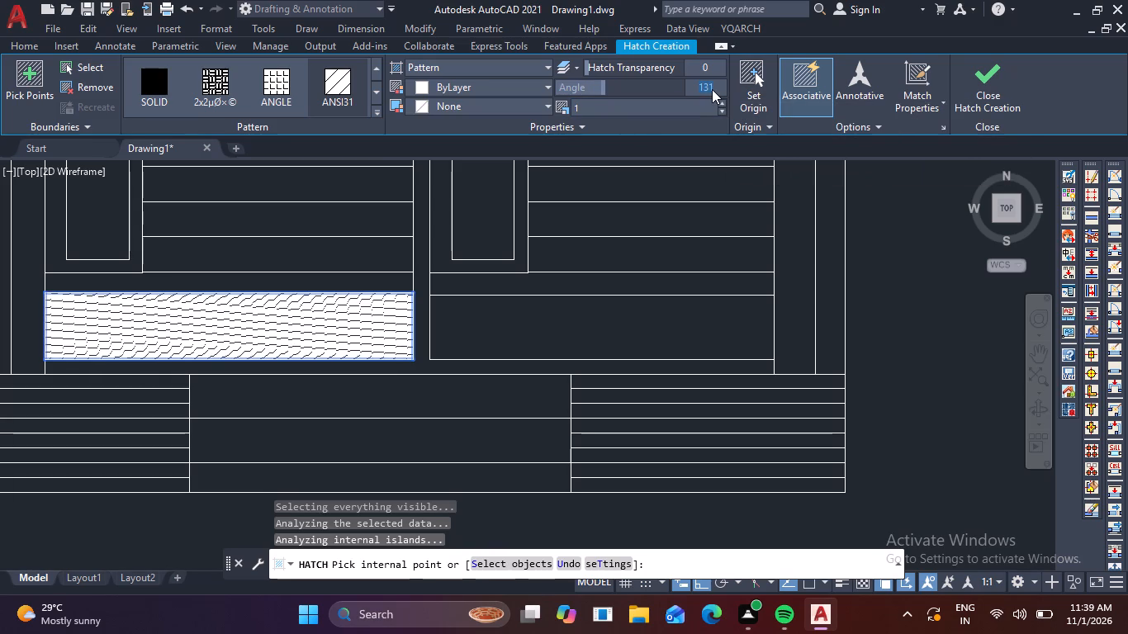
click(715, 87)
click(713, 88)
drag(603, 82, 606, 83)
drag(606, 83, 614, 85)
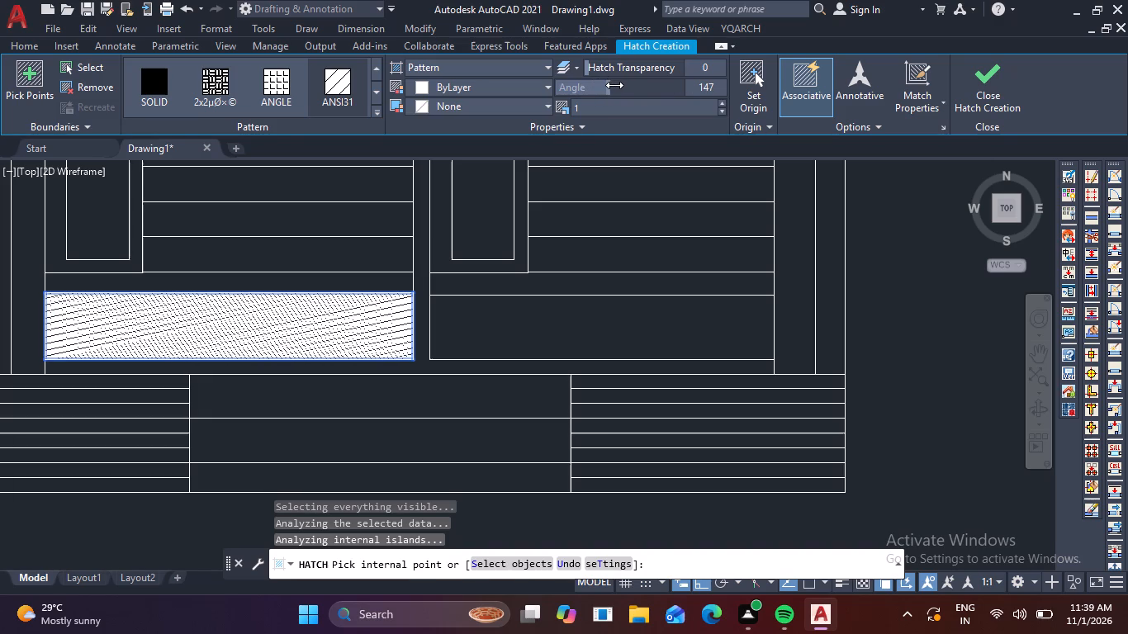
drag(614, 85, 608, 88)
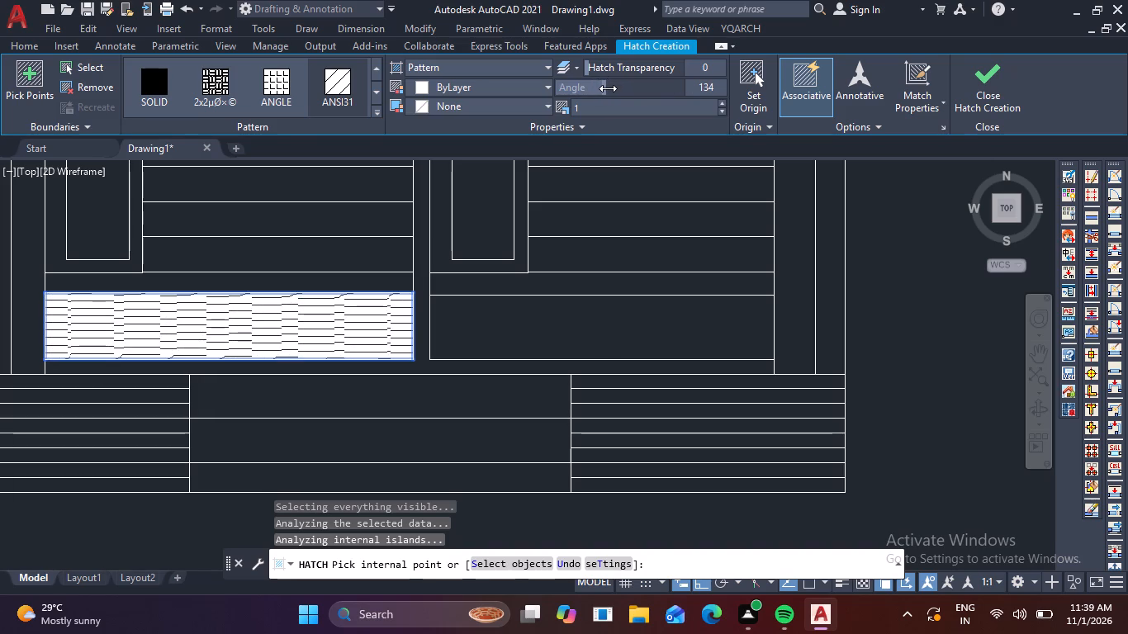
drag(608, 88, 607, 92)
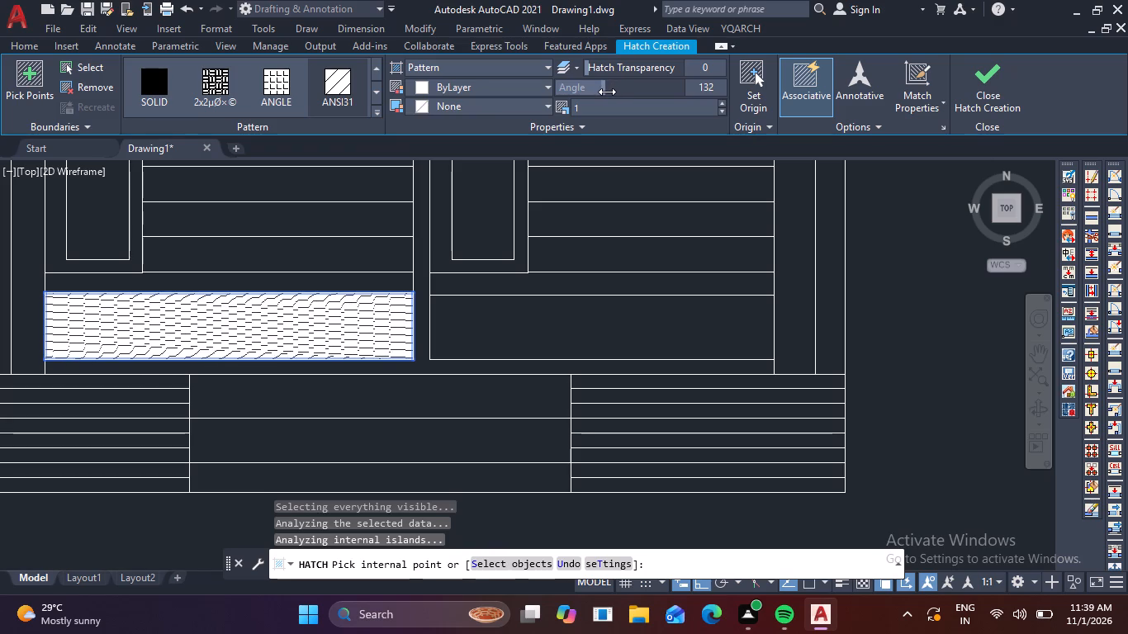
drag(607, 92, 600, 93)
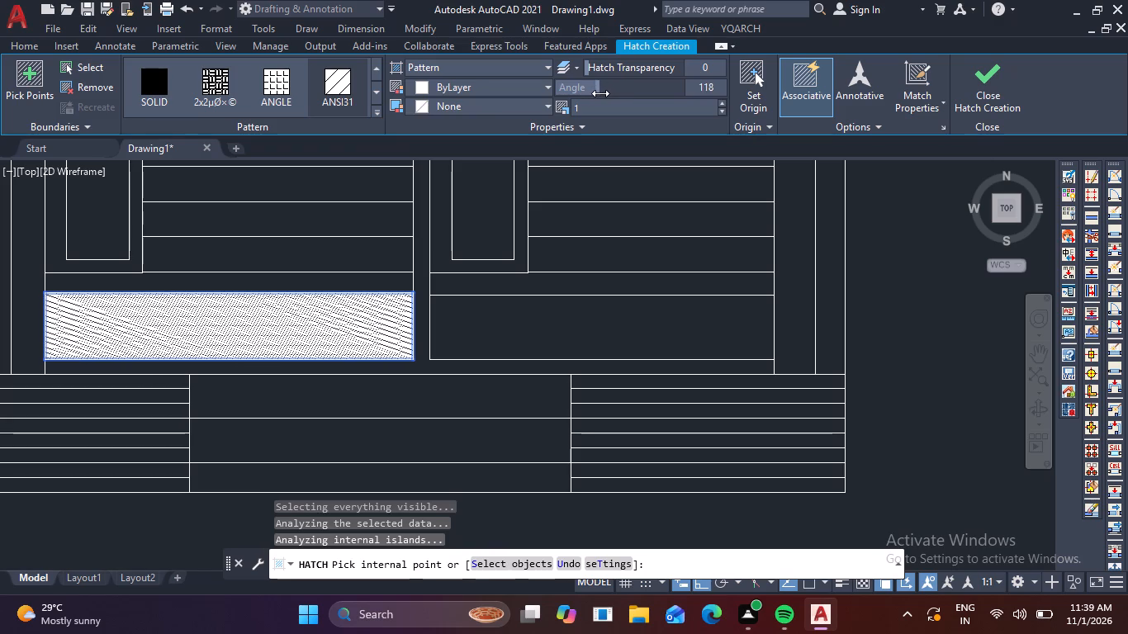
drag(600, 93, 608, 97)
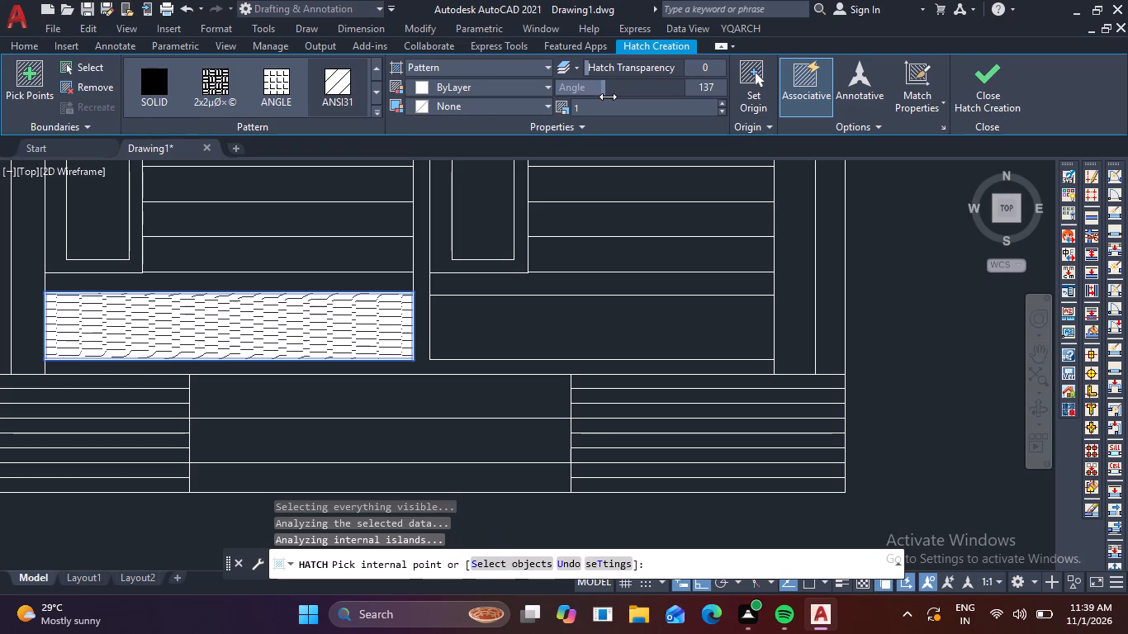
drag(608, 97, 610, 97)
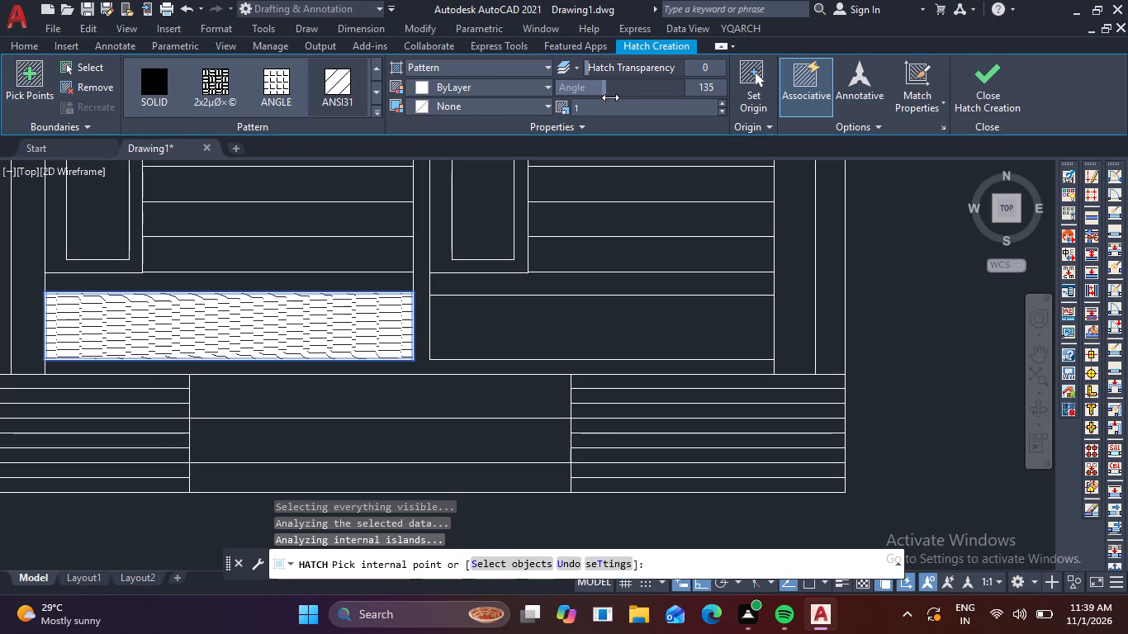
drag(610, 97, 608, 99)
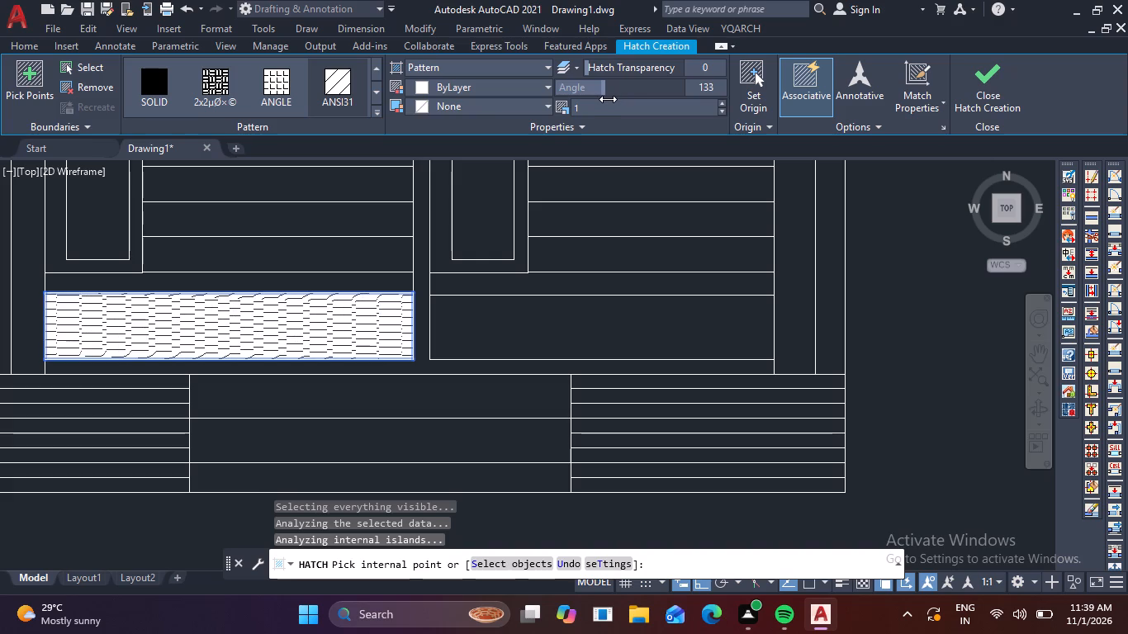
drag(608, 99, 609, 98)
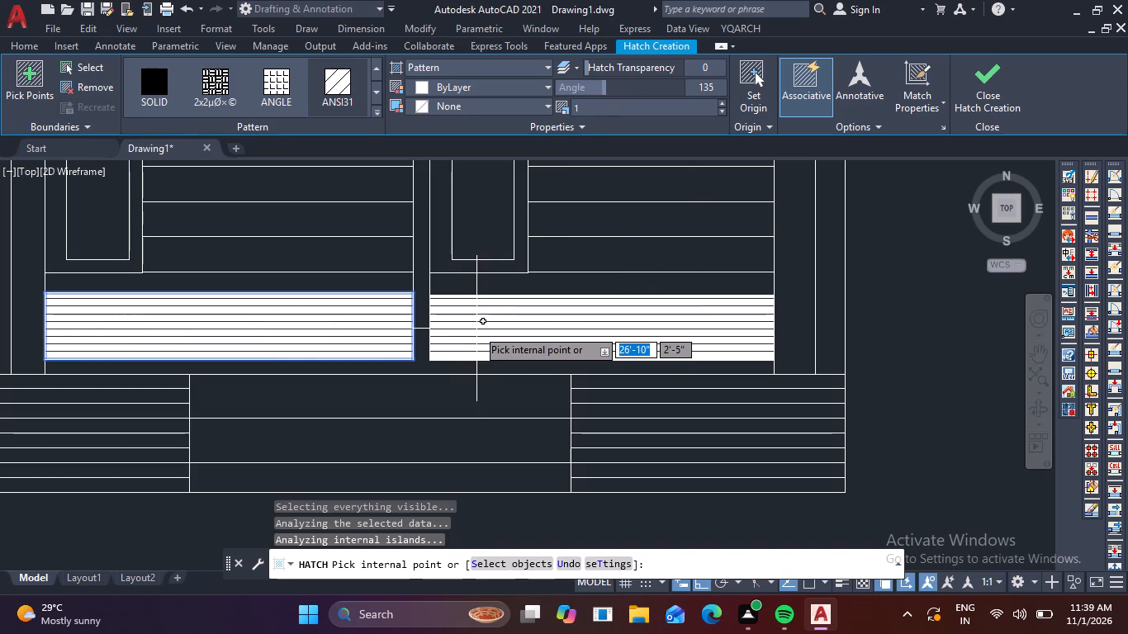
Add the bottom strip of the right large rectangle to the hatch.
click(478, 326)
Enlarge the hatch scale for both bottom strips, trying 3 and settling on 5.
scroll(533, 294, down, 2)
middle_drag(526, 319, 535, 345)
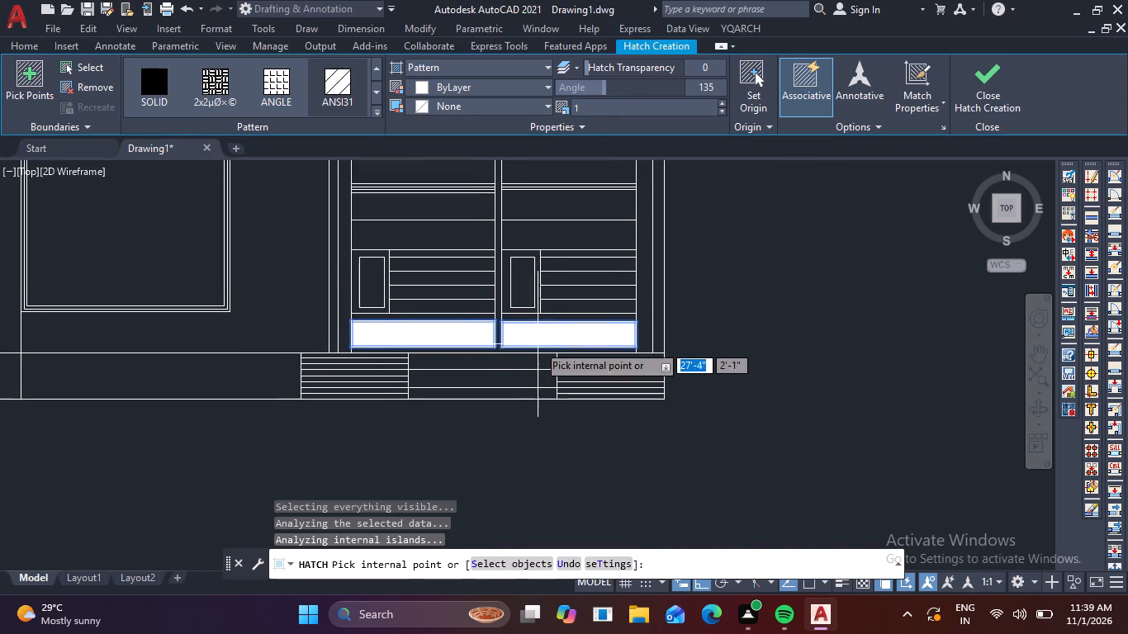
scroll(533, 321, up, 1)
click(647, 110)
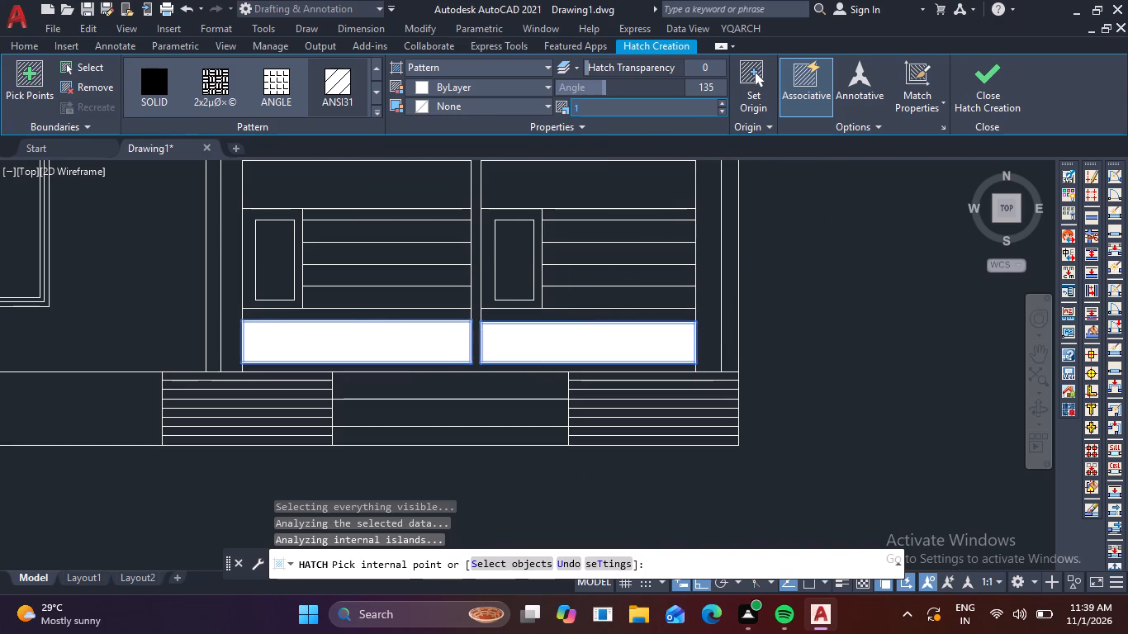
key(3)
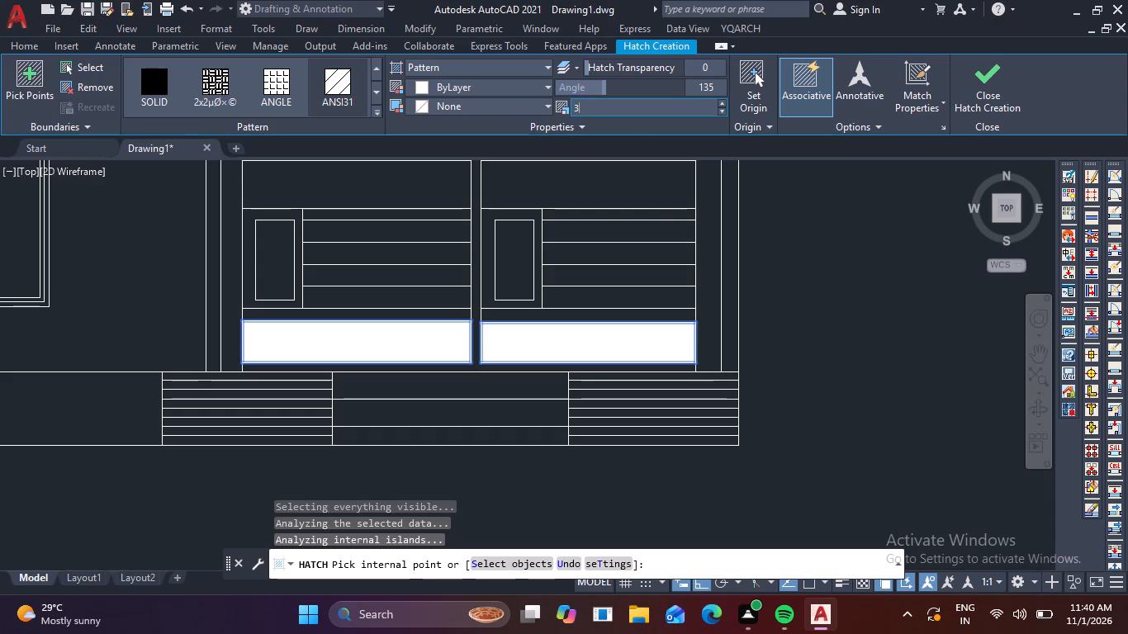
key(Return)
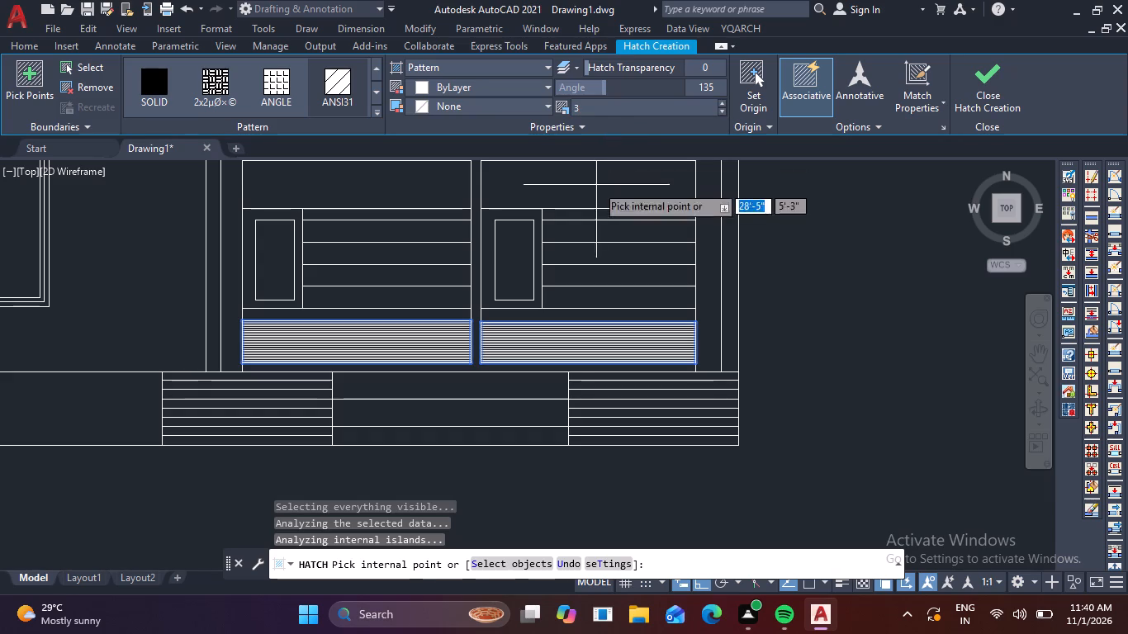
click(609, 112)
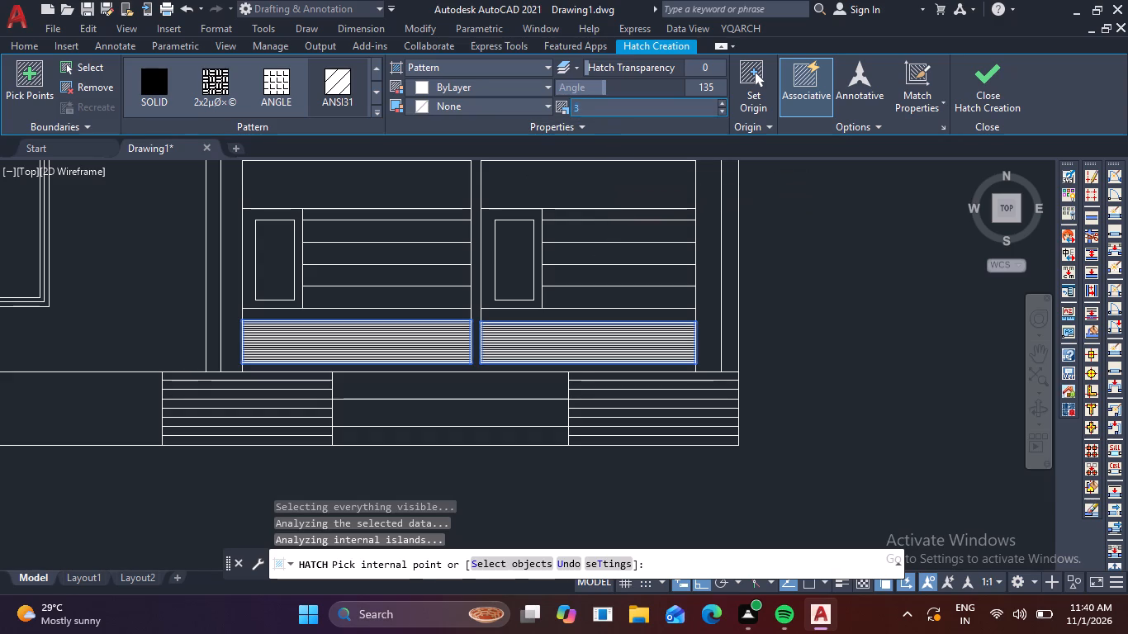
key(5)
key(Return)
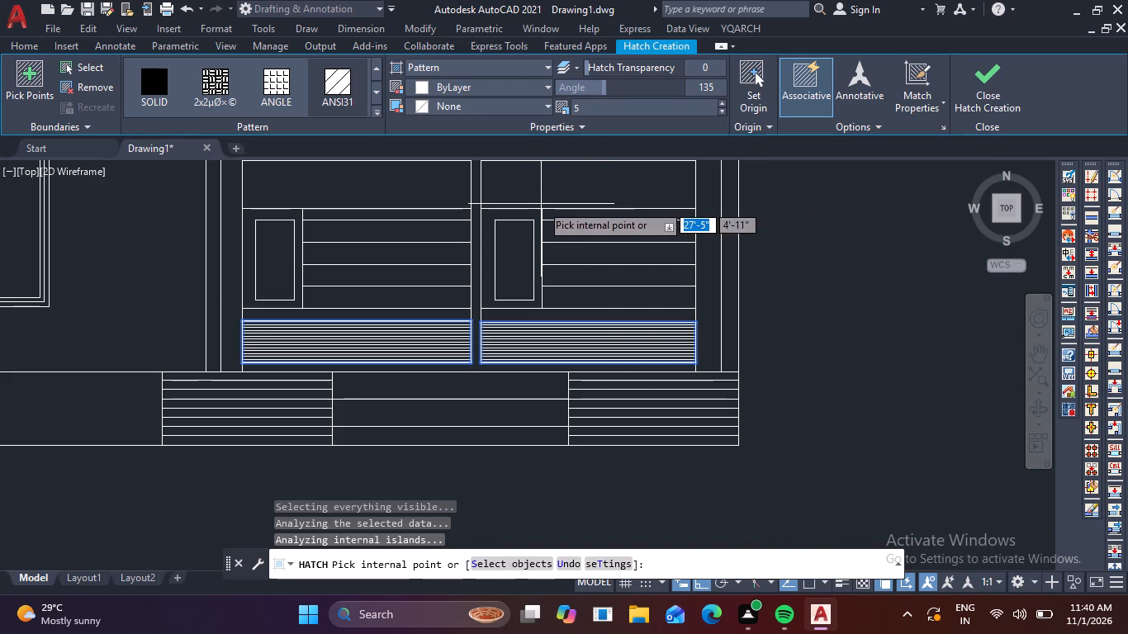
Add the band directly above the small panels in both large rectangles to the horizontal ANSI31 hatch.
middle_drag(541, 214, 573, 318)
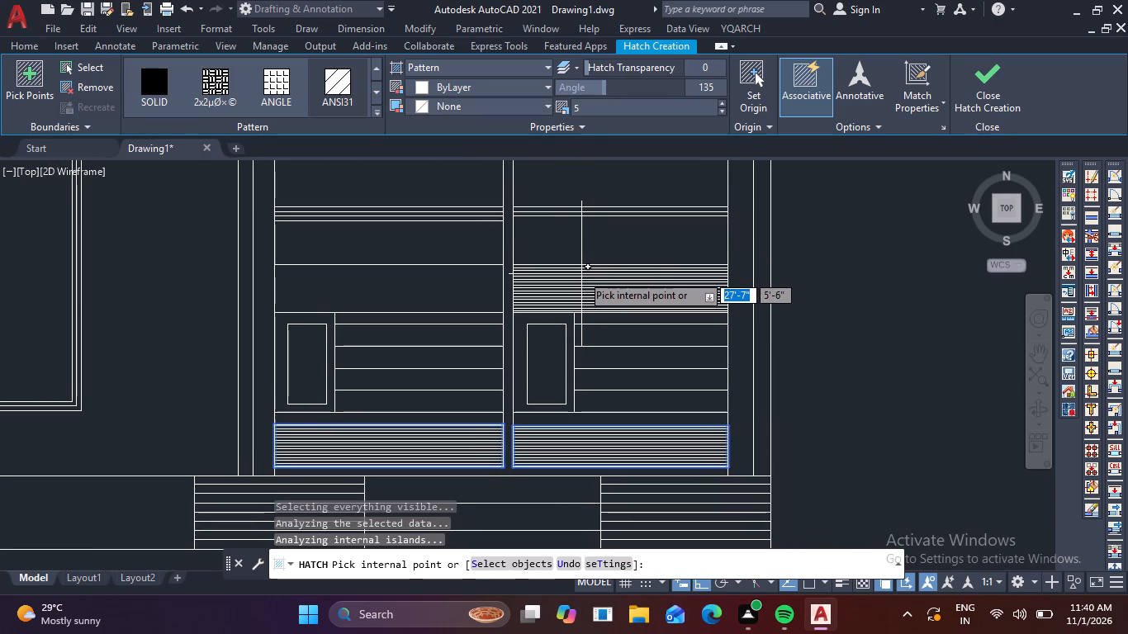
click(581, 274)
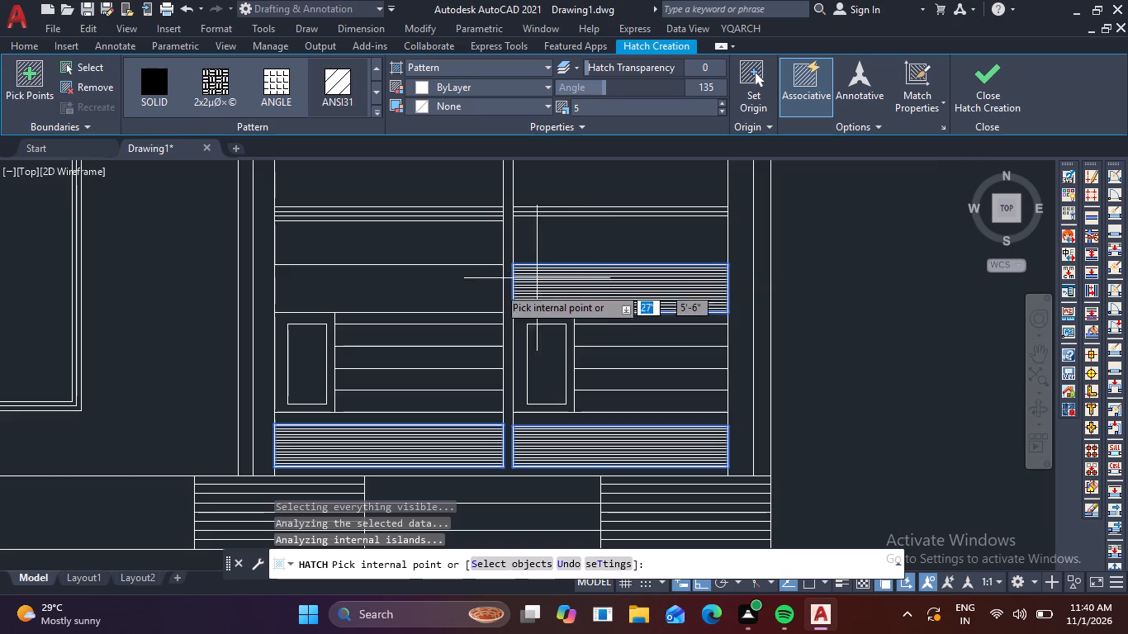
click(440, 295)
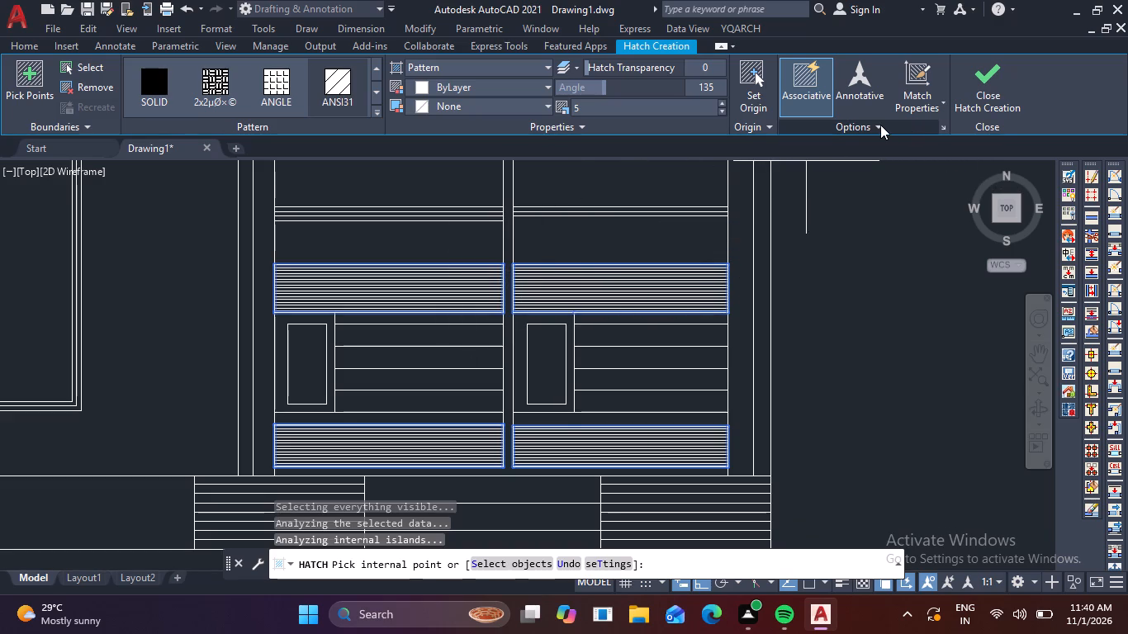
click(1003, 88)
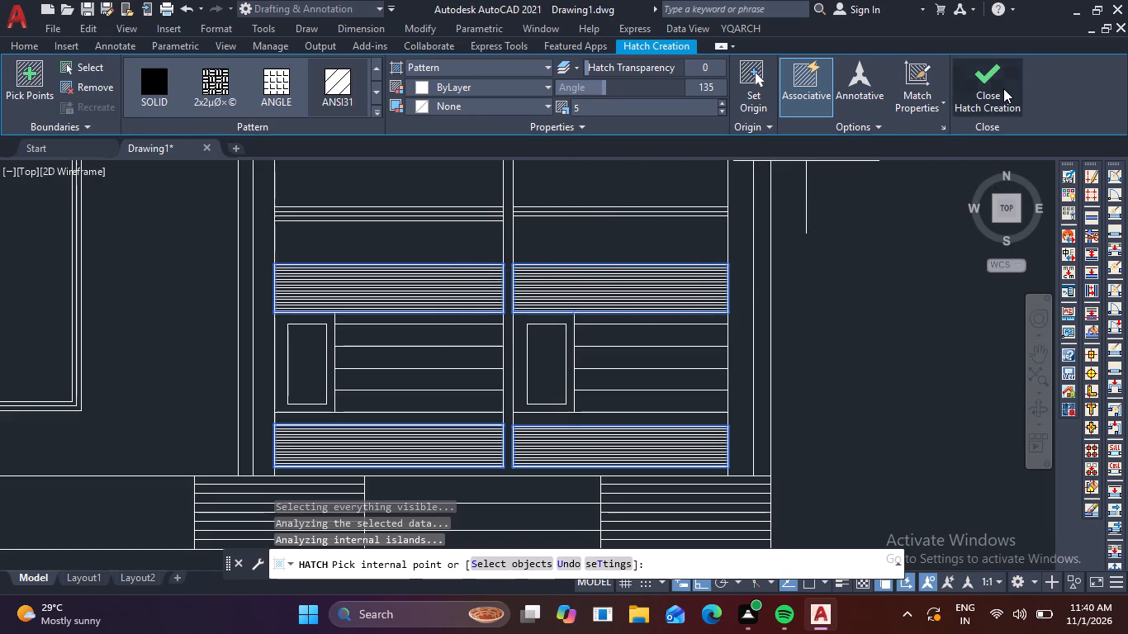
Hatch the small inner panels of both large rectangles with the 2x2 basket-weave style pattern.
key(h)
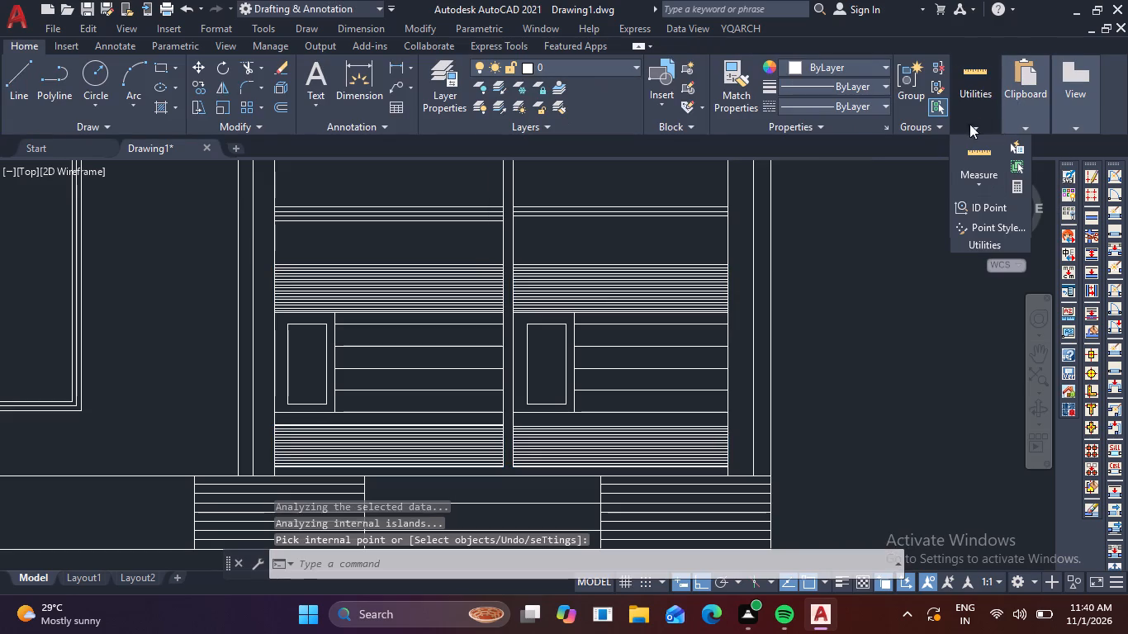
key(space)
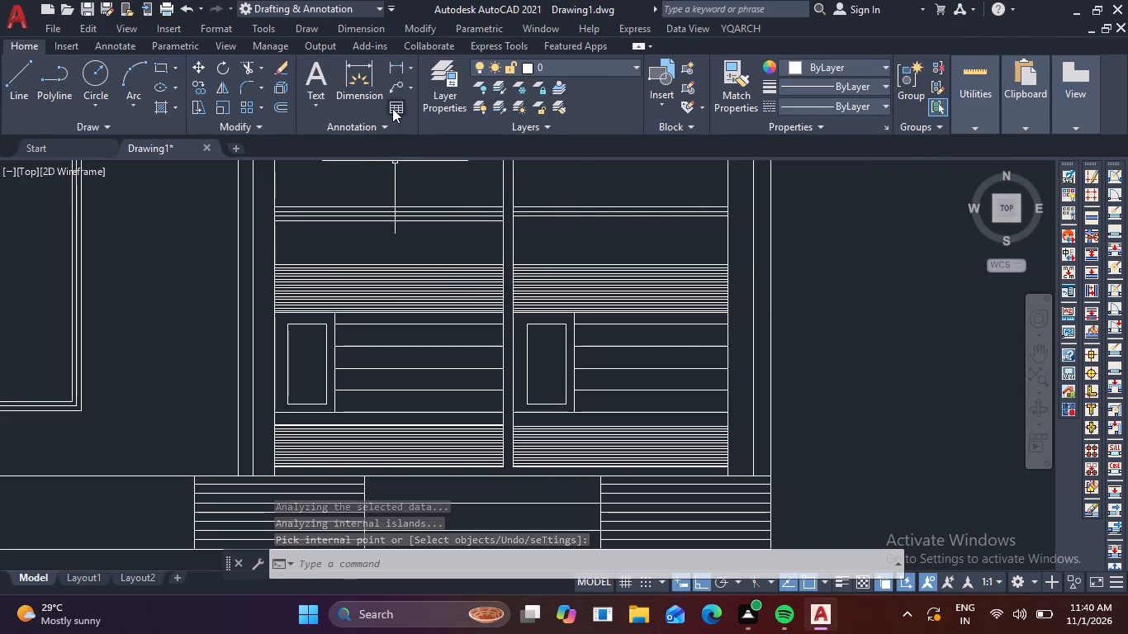
key(Escape)
text(h)
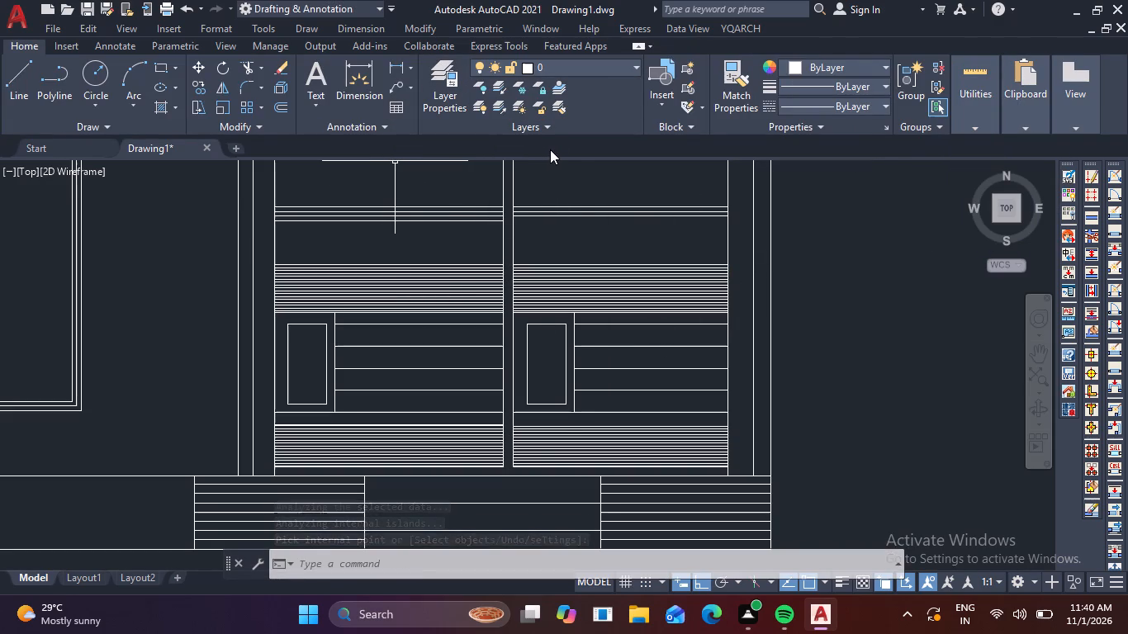
key(space)
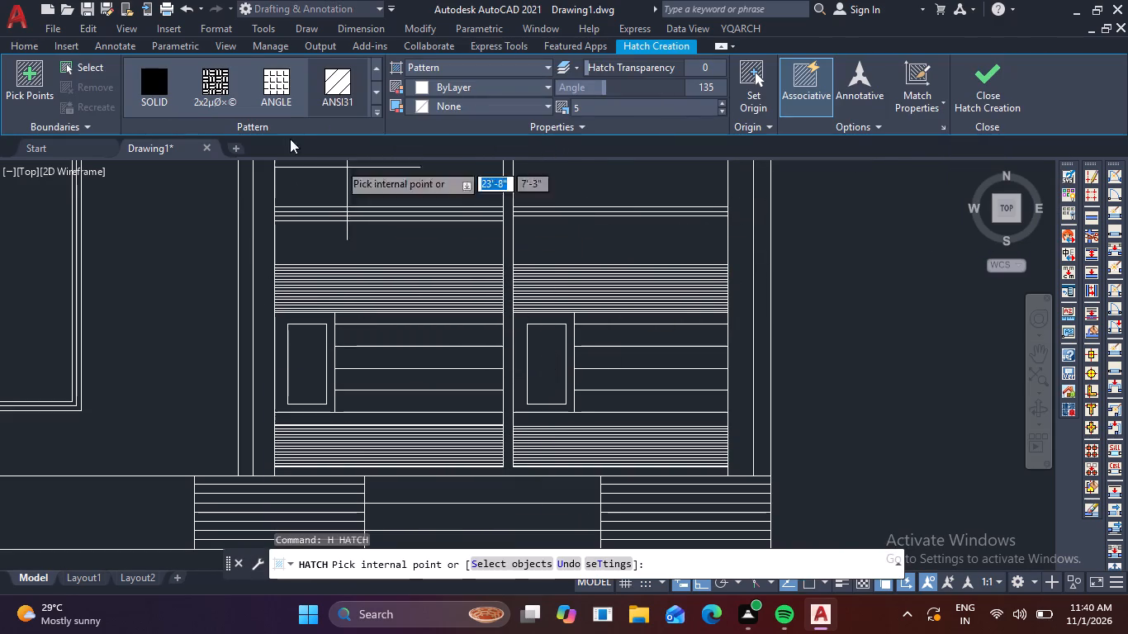
click(224, 90)
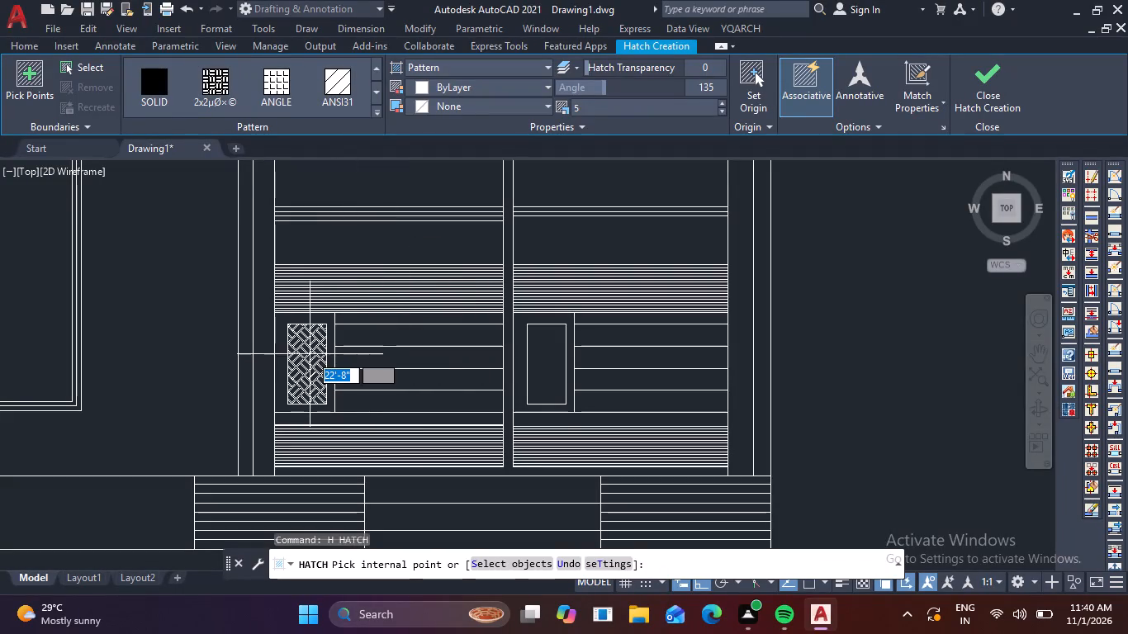
click(310, 353)
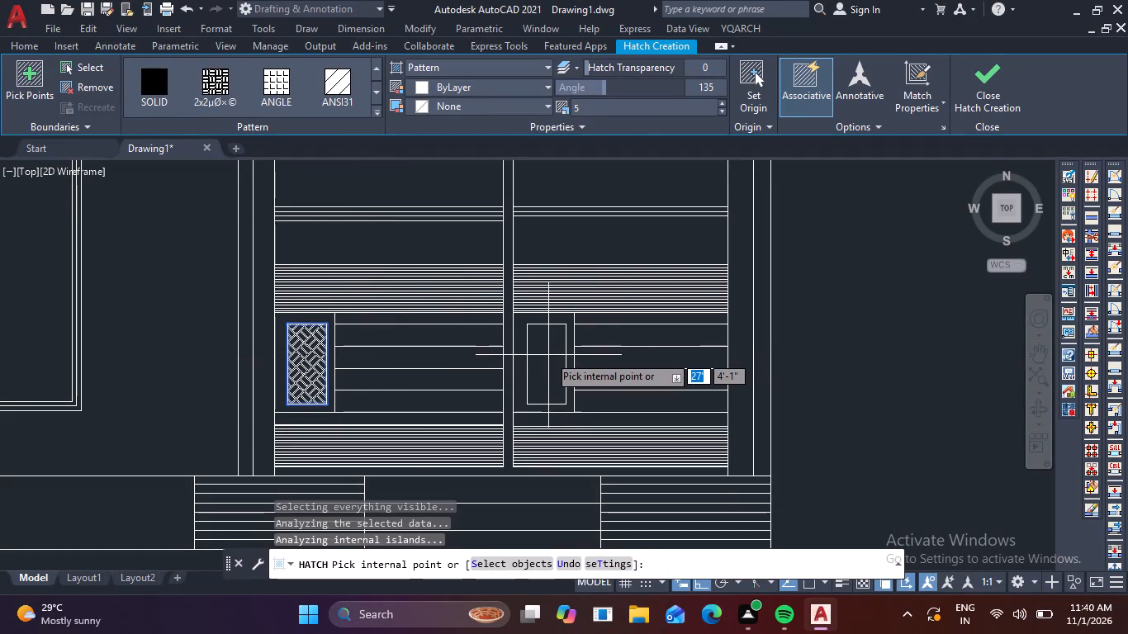
click(548, 355)
click(964, 84)
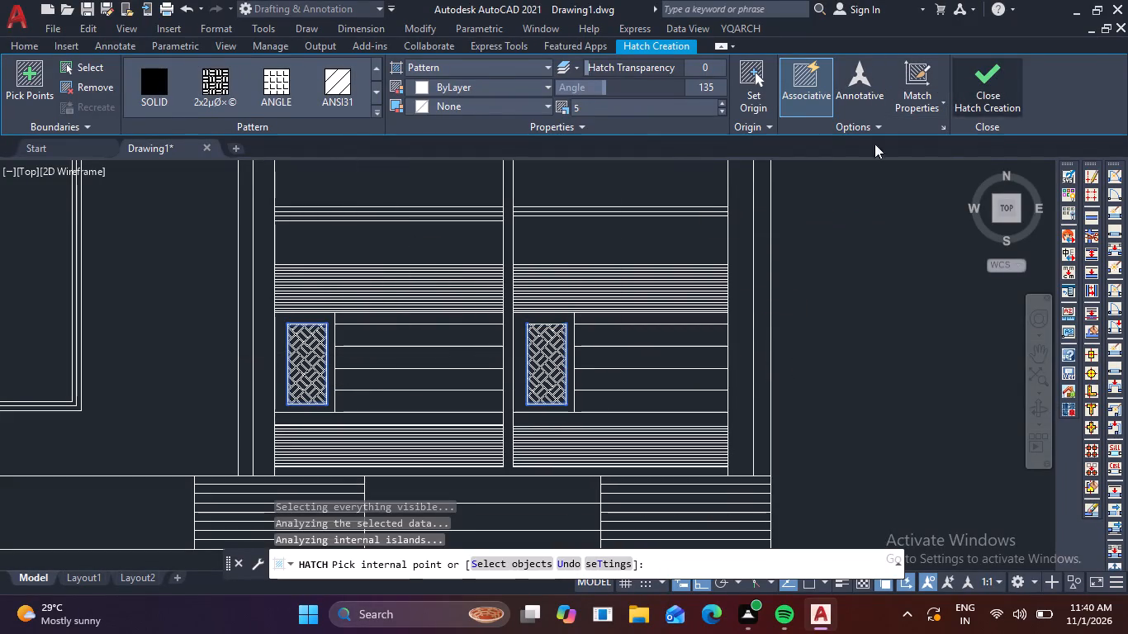
scroll(552, 235, down, 2)
middle_drag(562, 307, 568, 321)
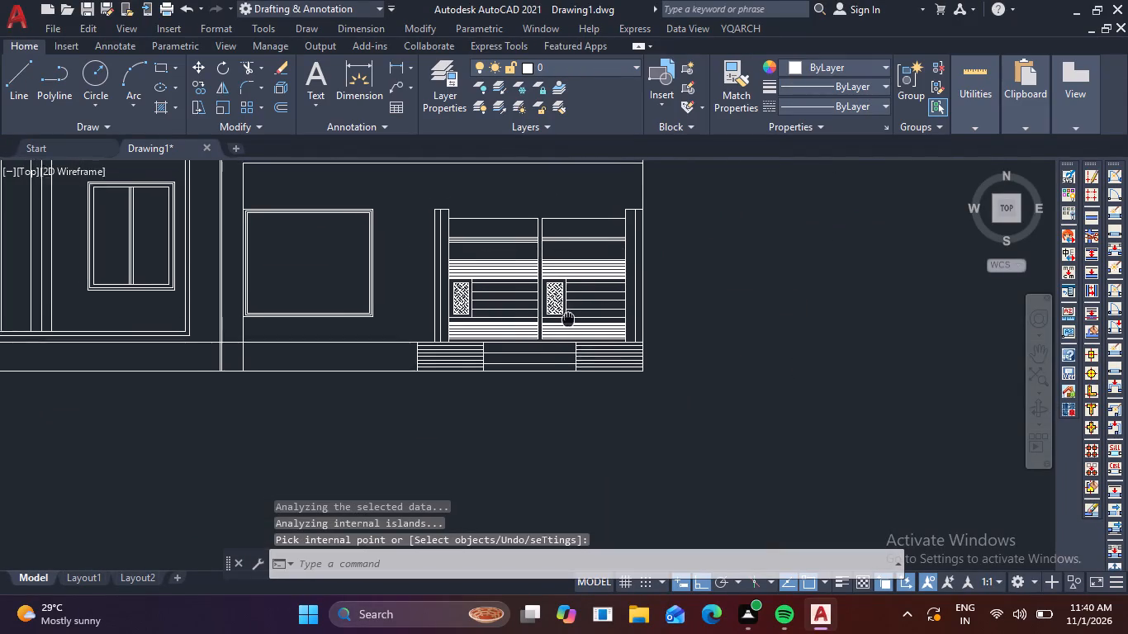
middle_drag(568, 321, 581, 357)
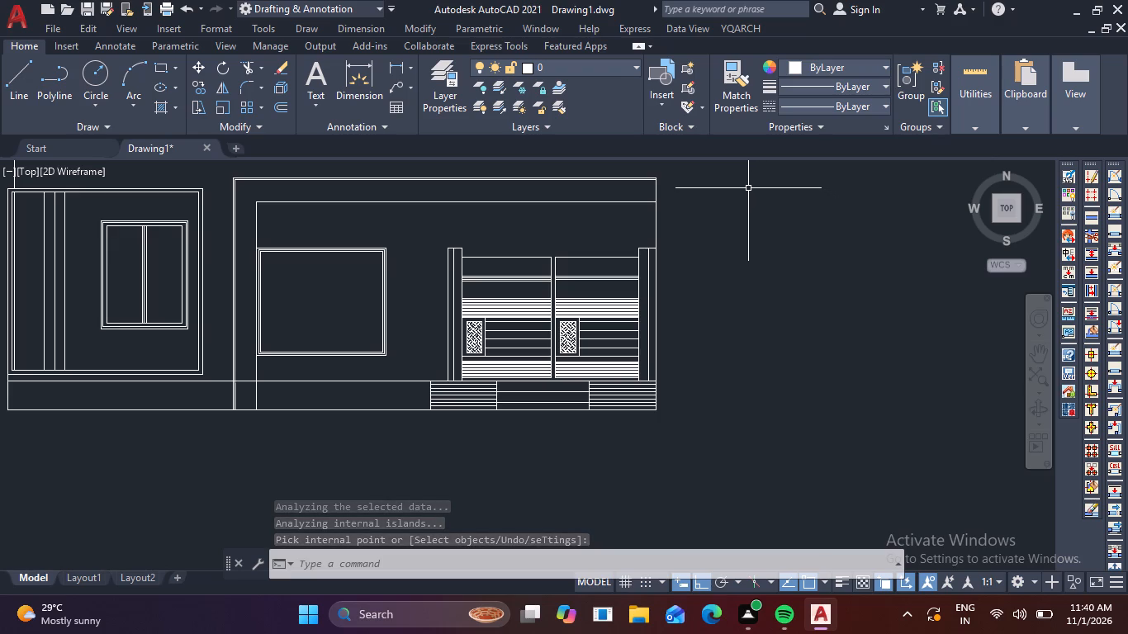
key(Escape)
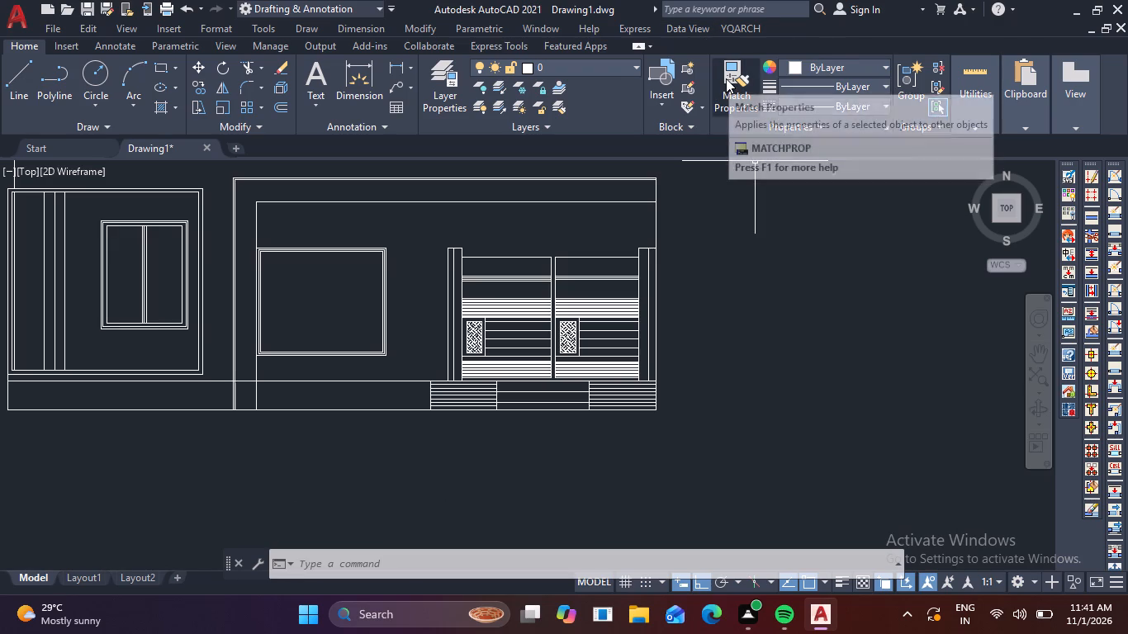
Draw a vertical line about 2'-2" long from the top of the left post up to the horizontal line above.
key(l)
key(space)
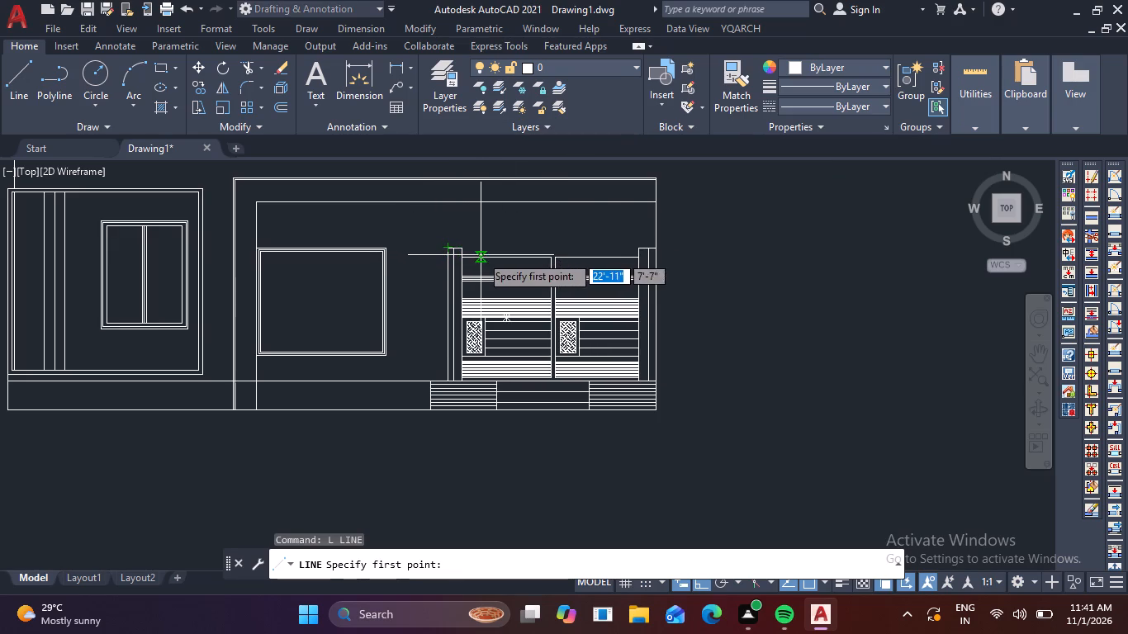
scroll(487, 256, up, 3)
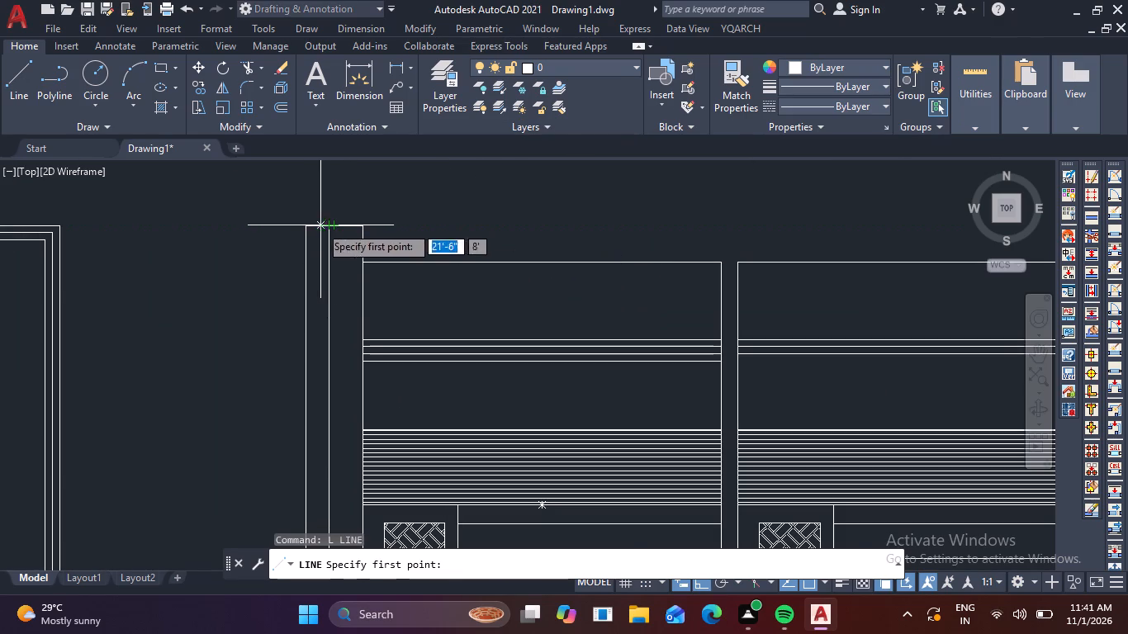
click(320, 225)
middle_drag(327, 189, 367, 332)
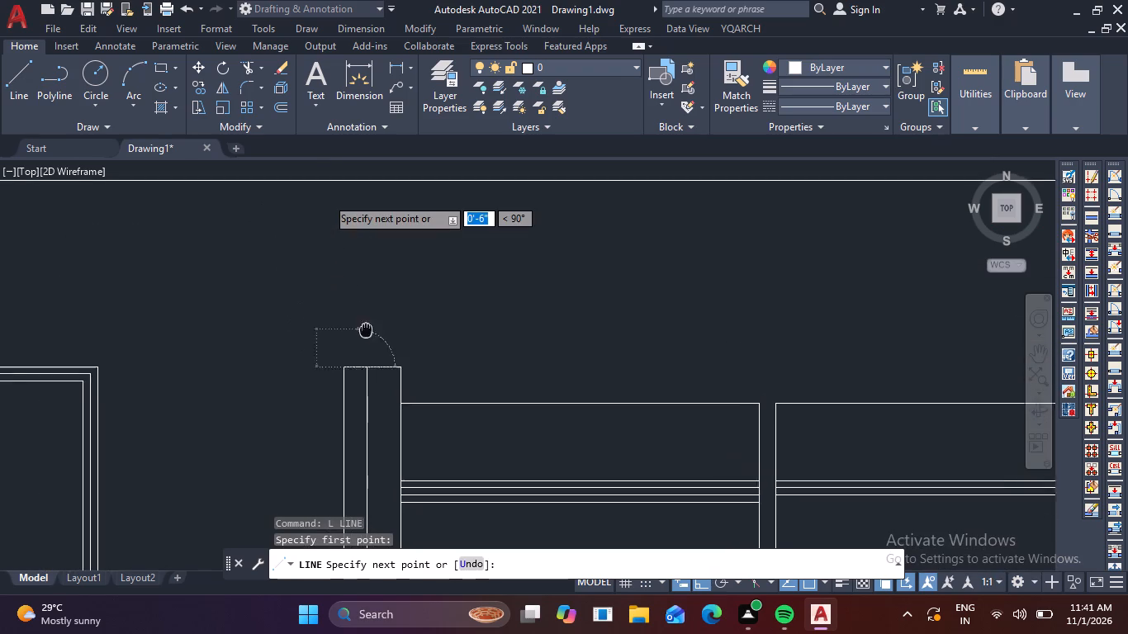
middle_drag(367, 332, 368, 335)
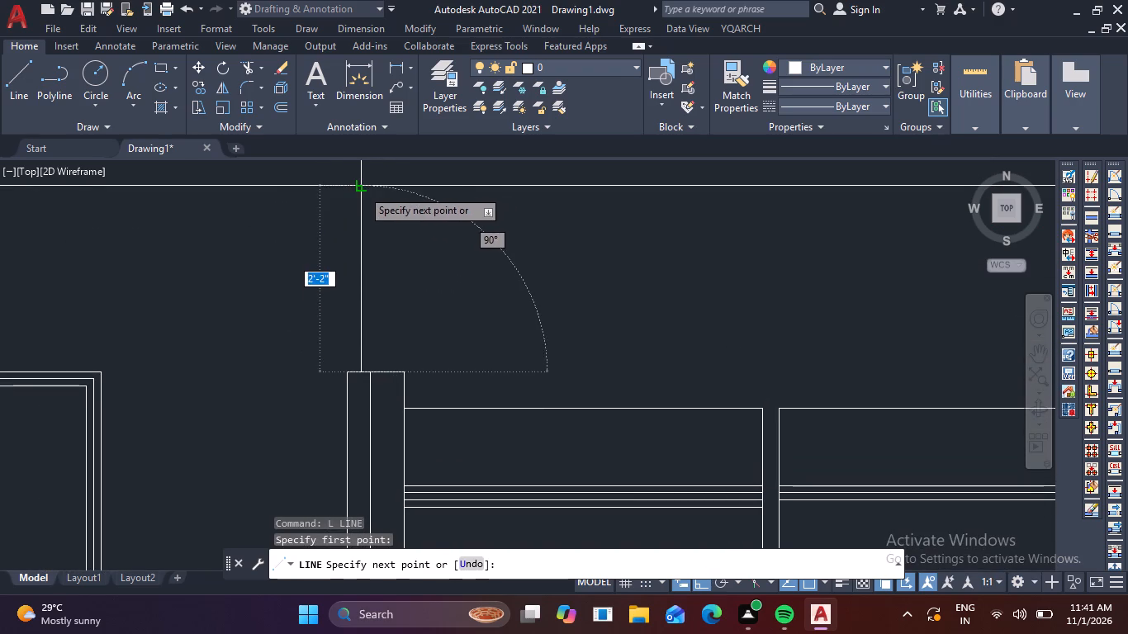
click(362, 189)
key(space)
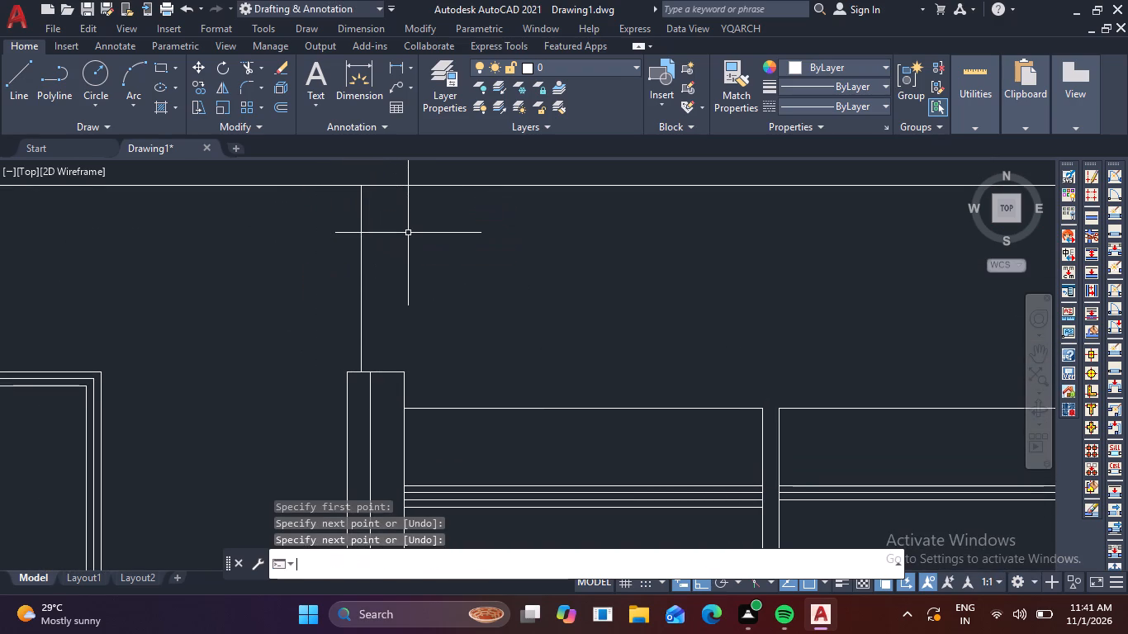
Draw two spaced horizontal lines above the large rectangles, from the new vertical line to the layout's outer right edge.
key(space)
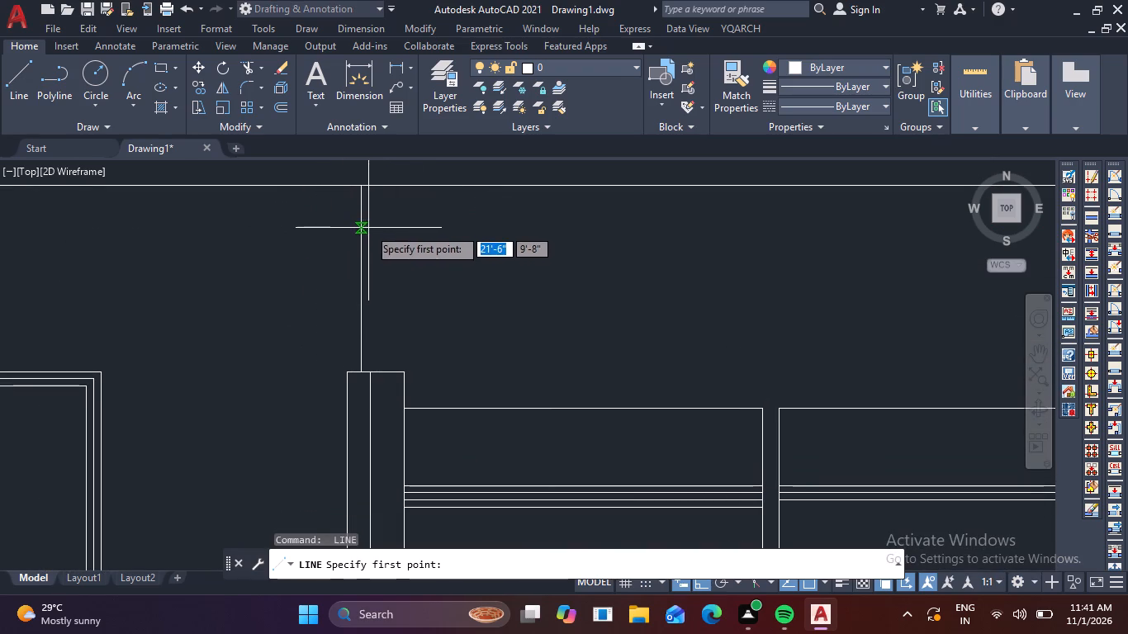
click(362, 245)
scroll(545, 246, down, 1)
middle_drag(538, 246, 353, 253)
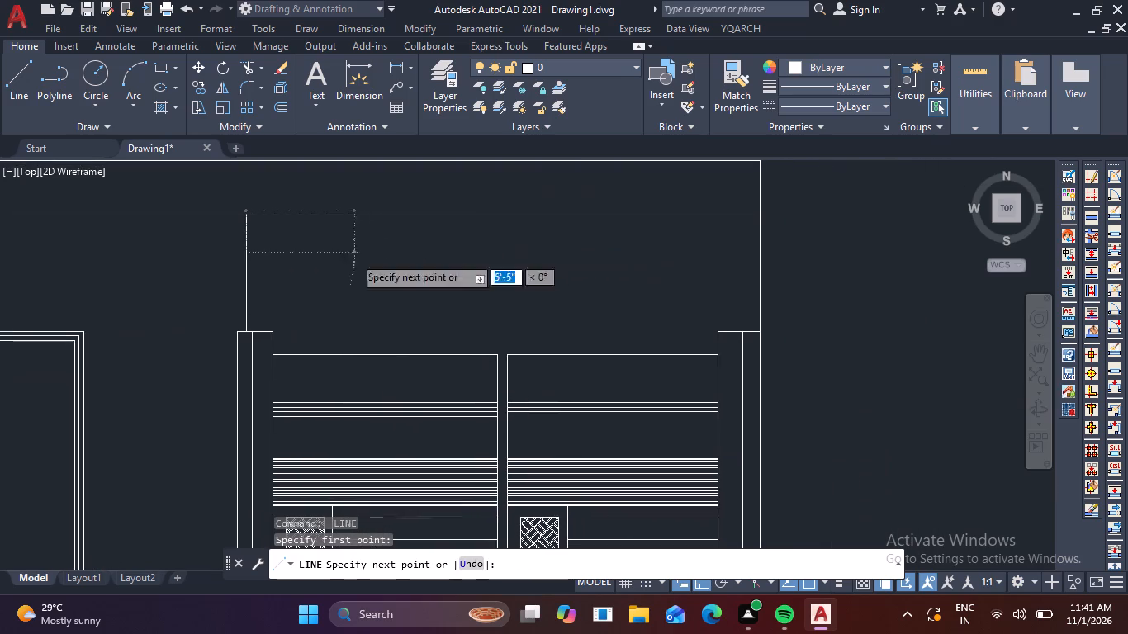
click(762, 250)
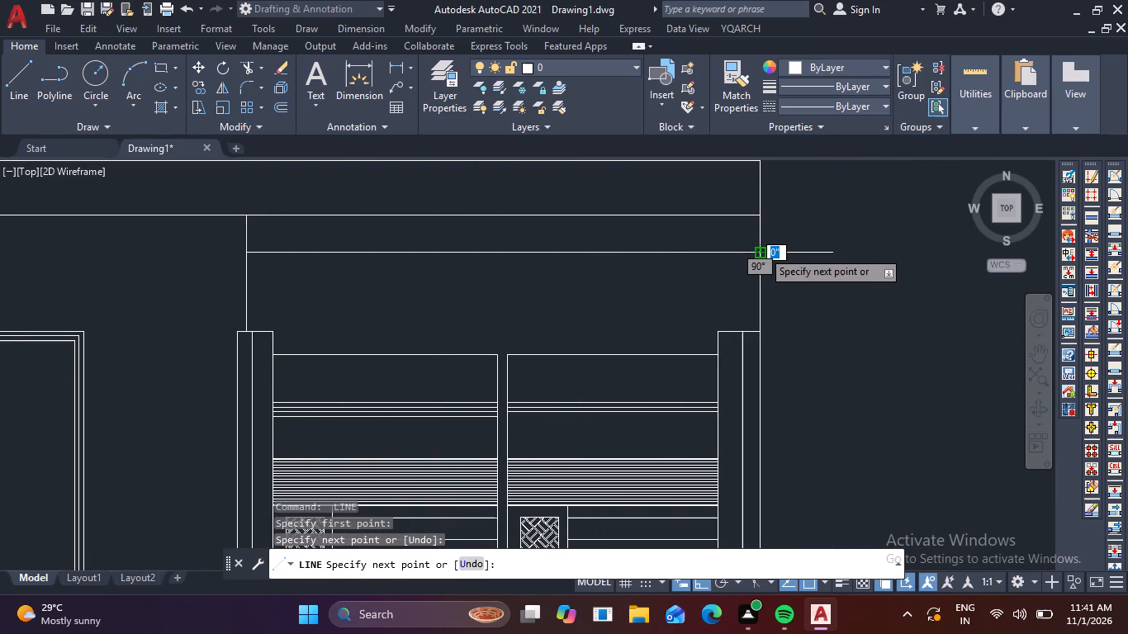
key(space)
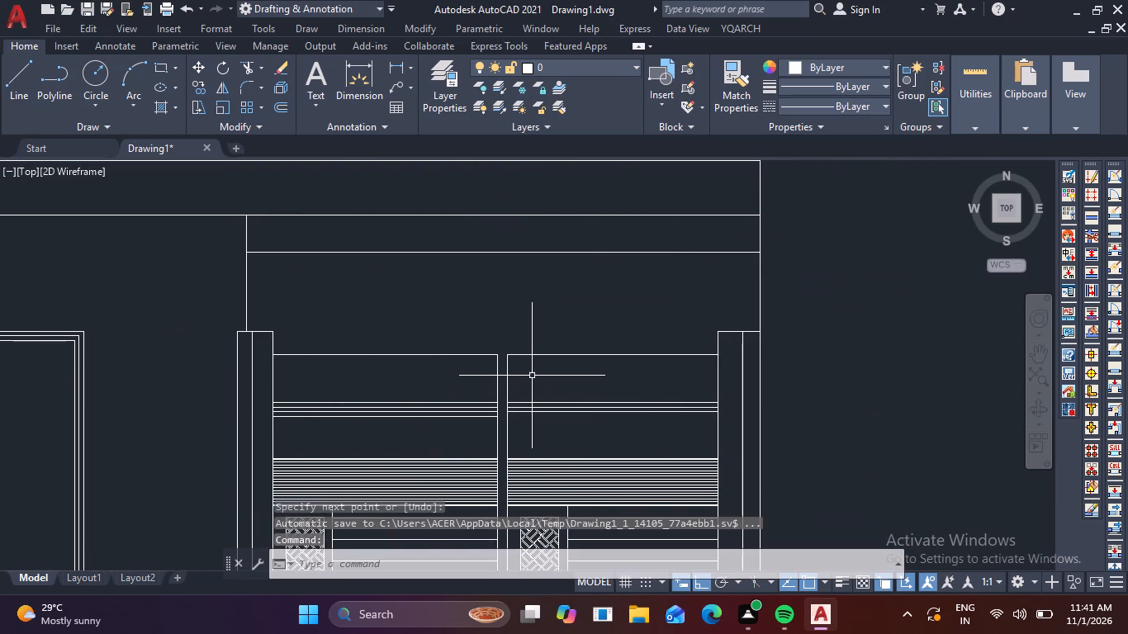
key(space)
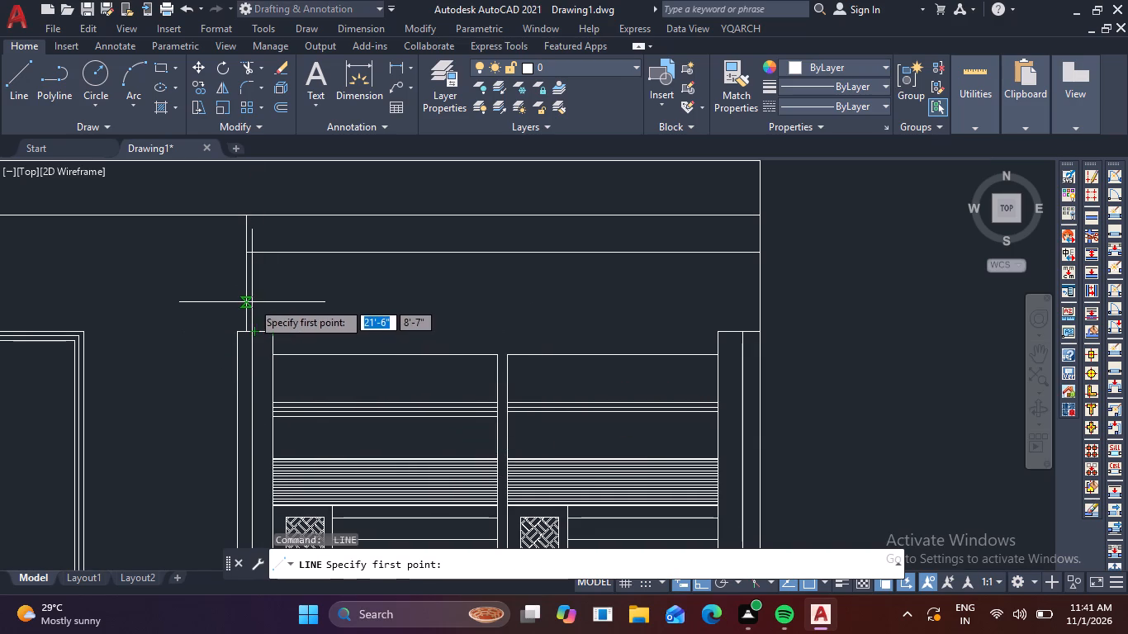
click(247, 302)
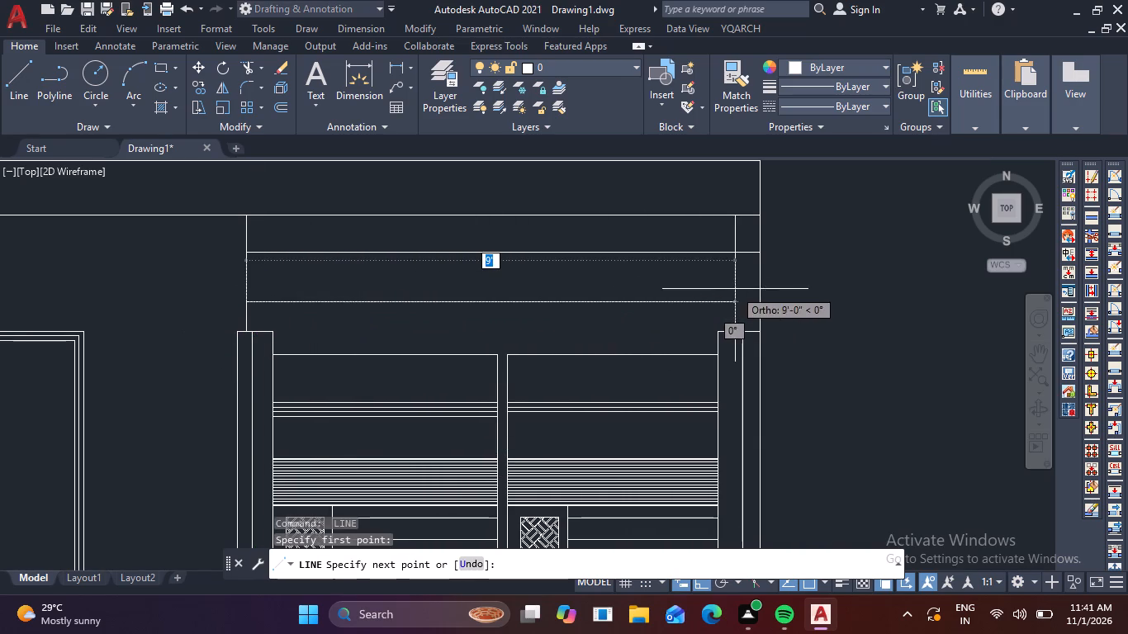
click(761, 298)
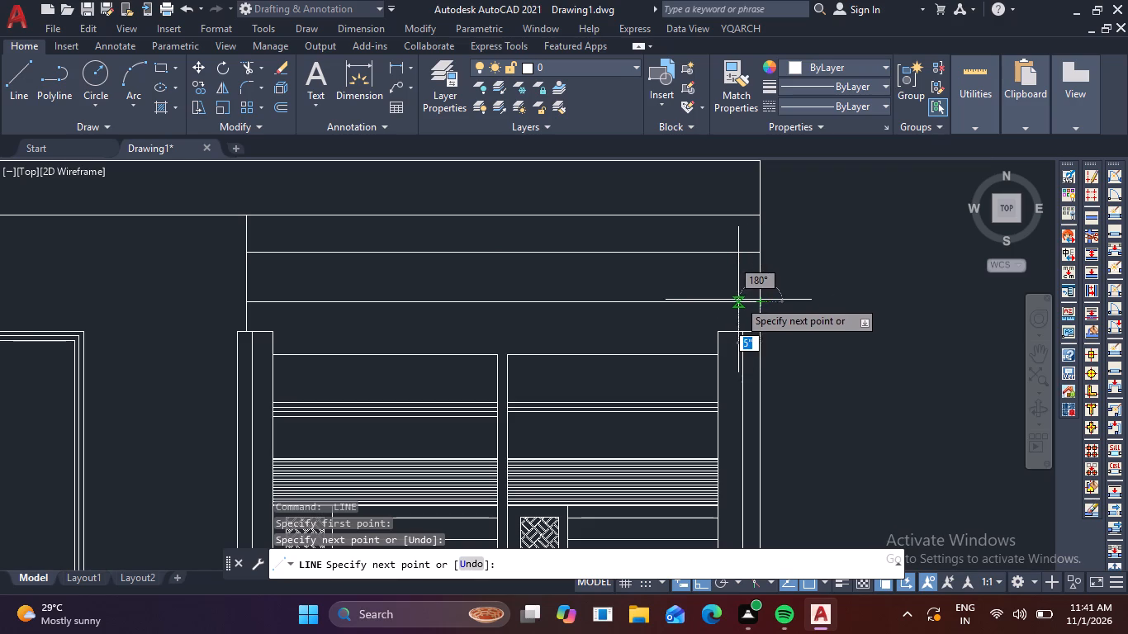
key(space)
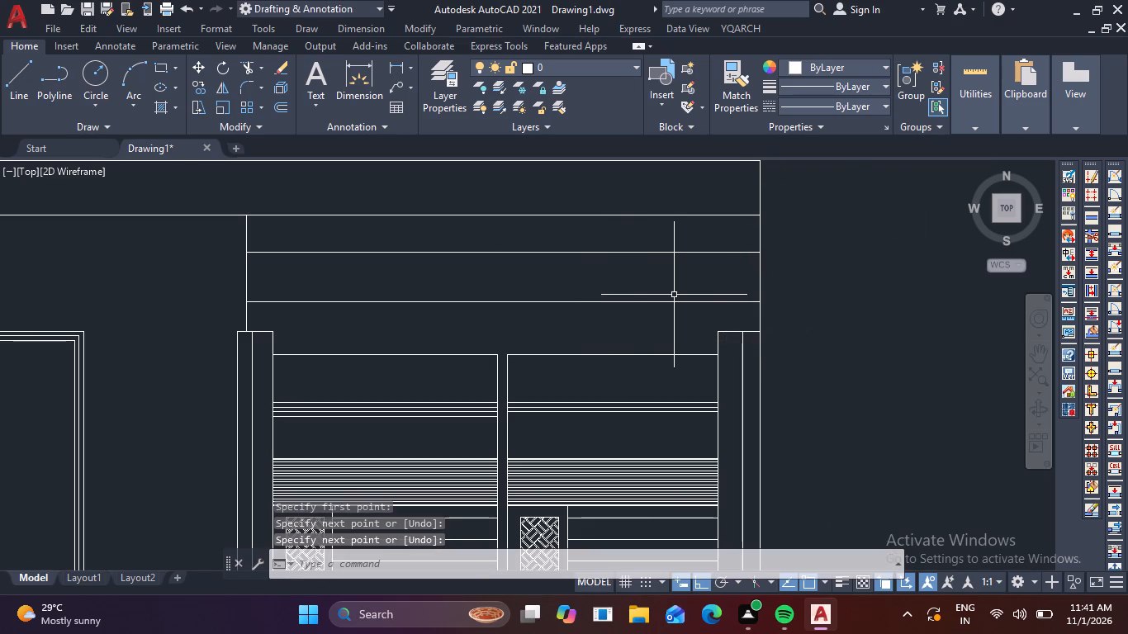
Draw a vertical line from the top of the right post up to the horizontal line above.
key(space)
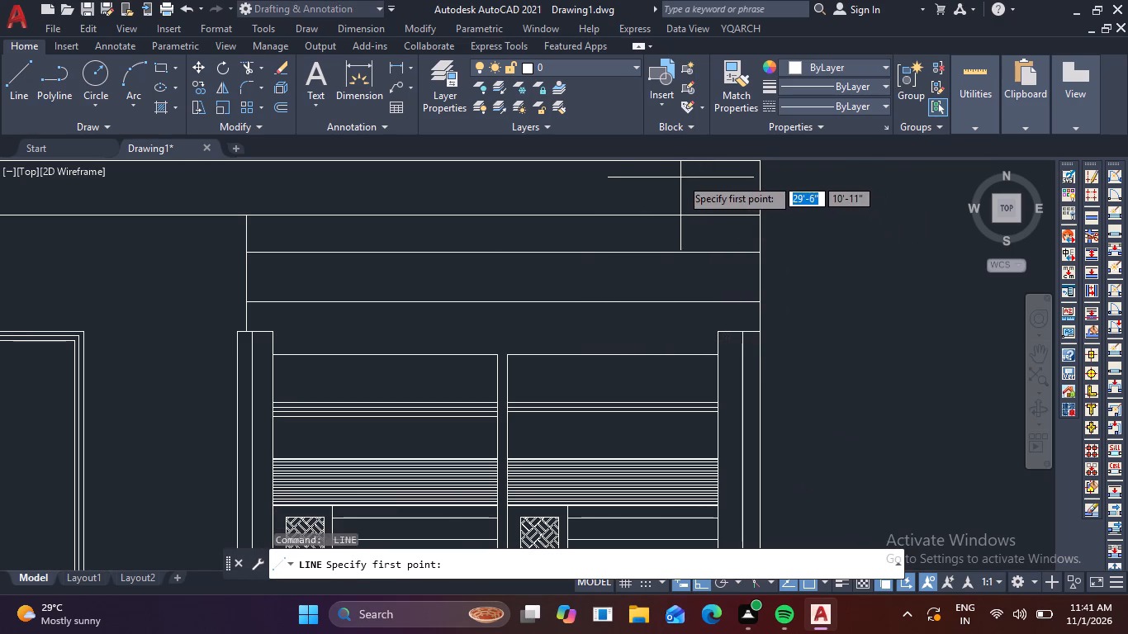
click(743, 334)
click(745, 217)
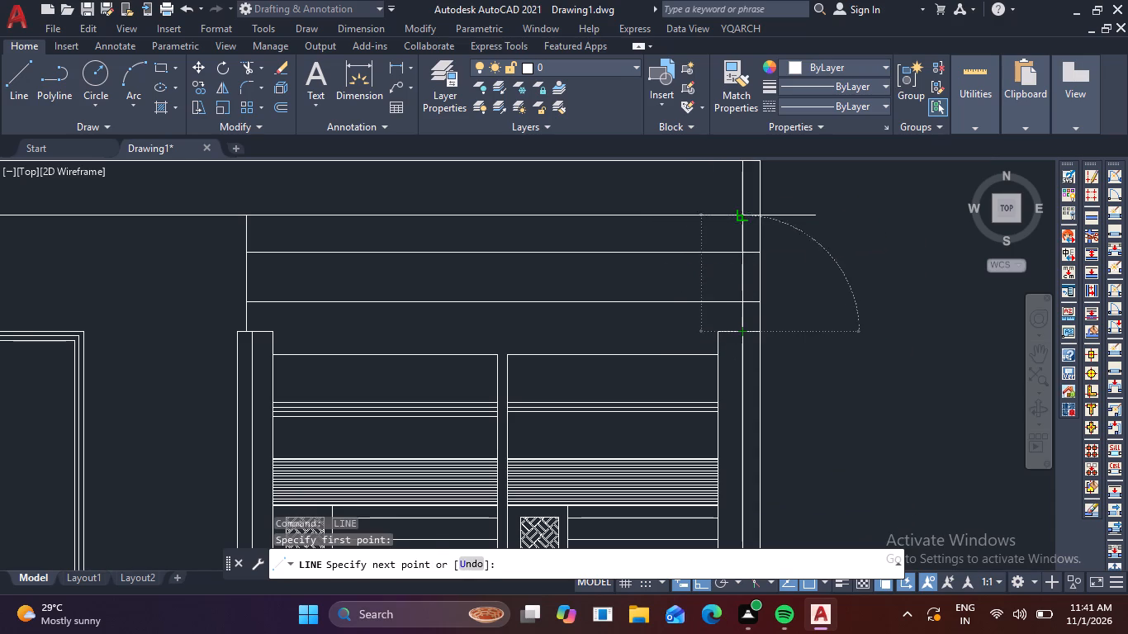
key(space)
Trim the ends of the two horizontal lines that extend past the vertical line above the right post.
text(tr)
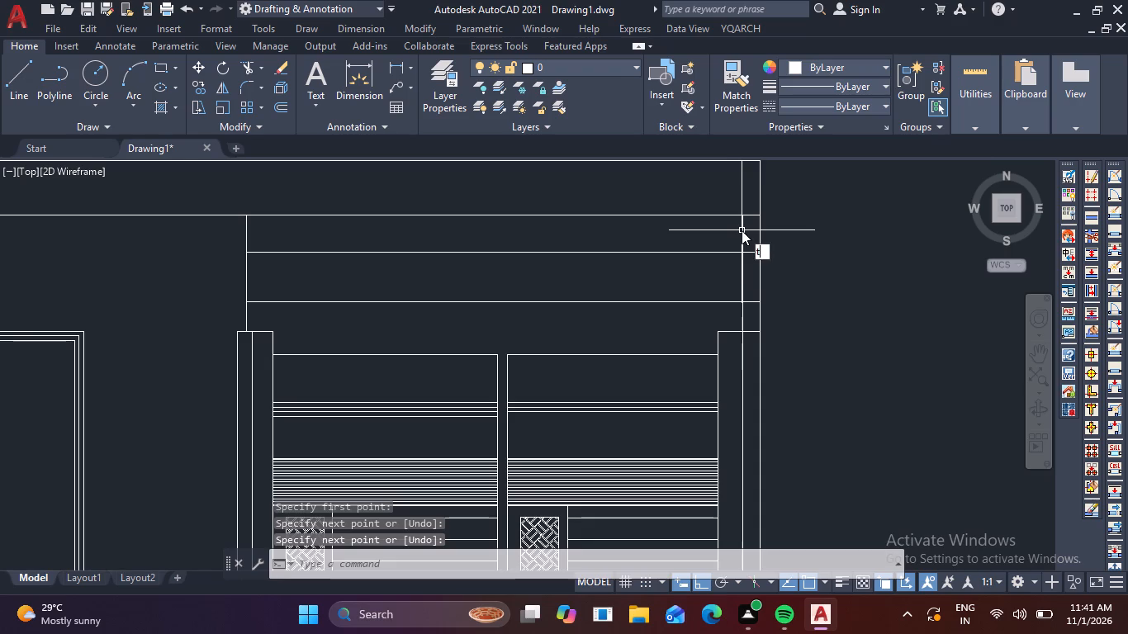
key(space)
scroll(744, 236, up, 3)
click(761, 253)
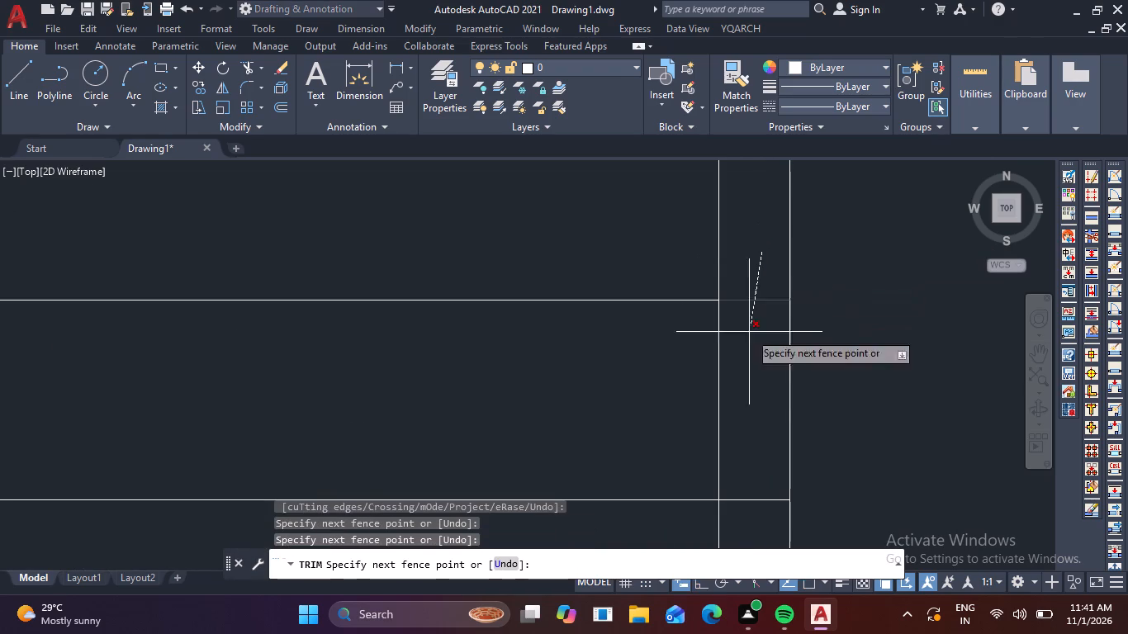
click(751, 510)
scroll(737, 467, down, 3)
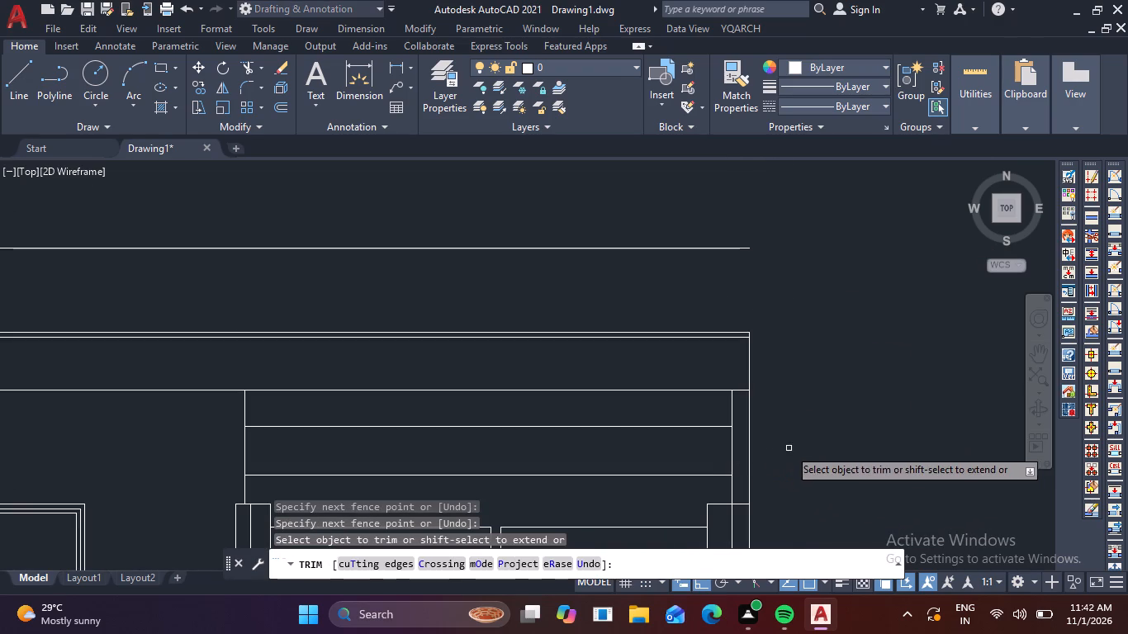
key(Escape)
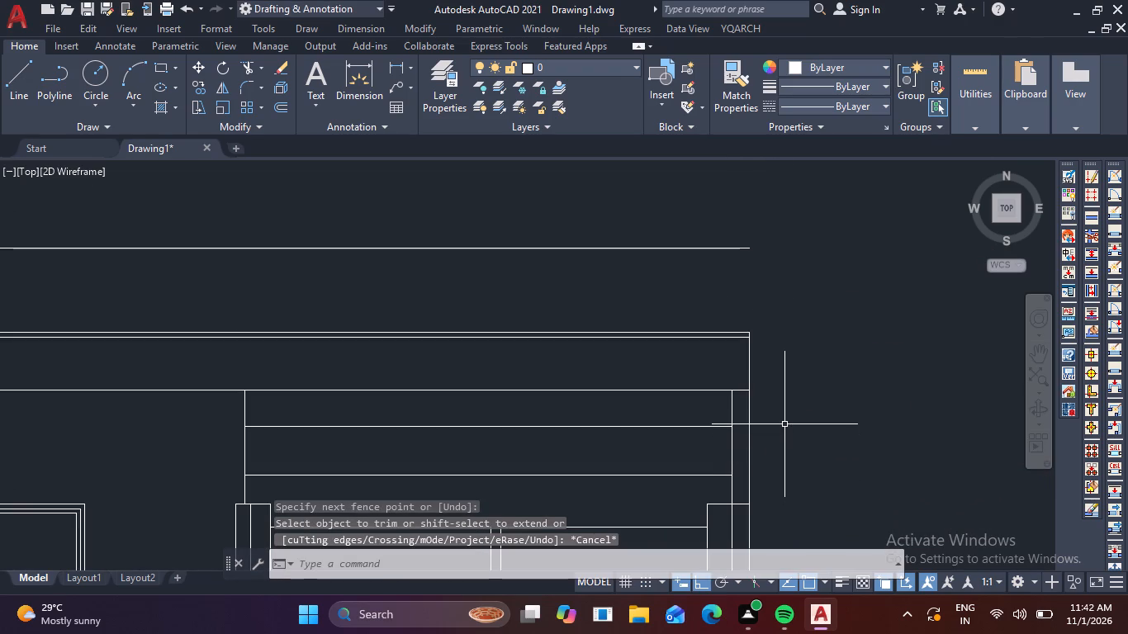
Draw two vertical lines about 6" long from the top of the left post up to the lower horizontal line.
middle_drag(678, 436, 808, 290)
scroll(713, 384, down, 1)
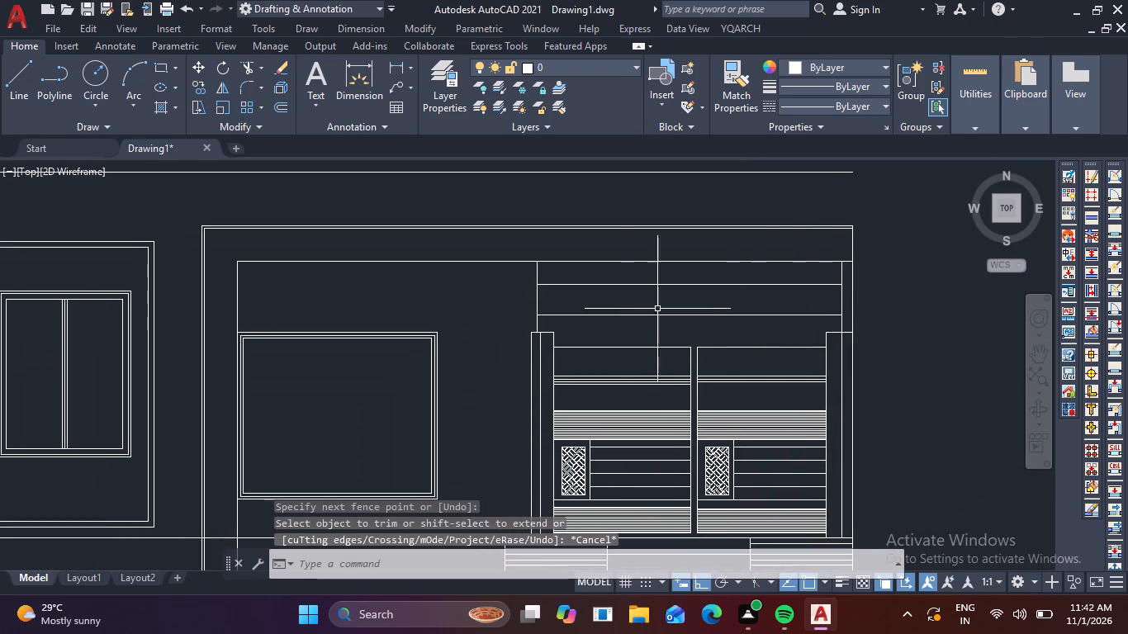
key(l)
key(space)
scroll(561, 325, up, 4)
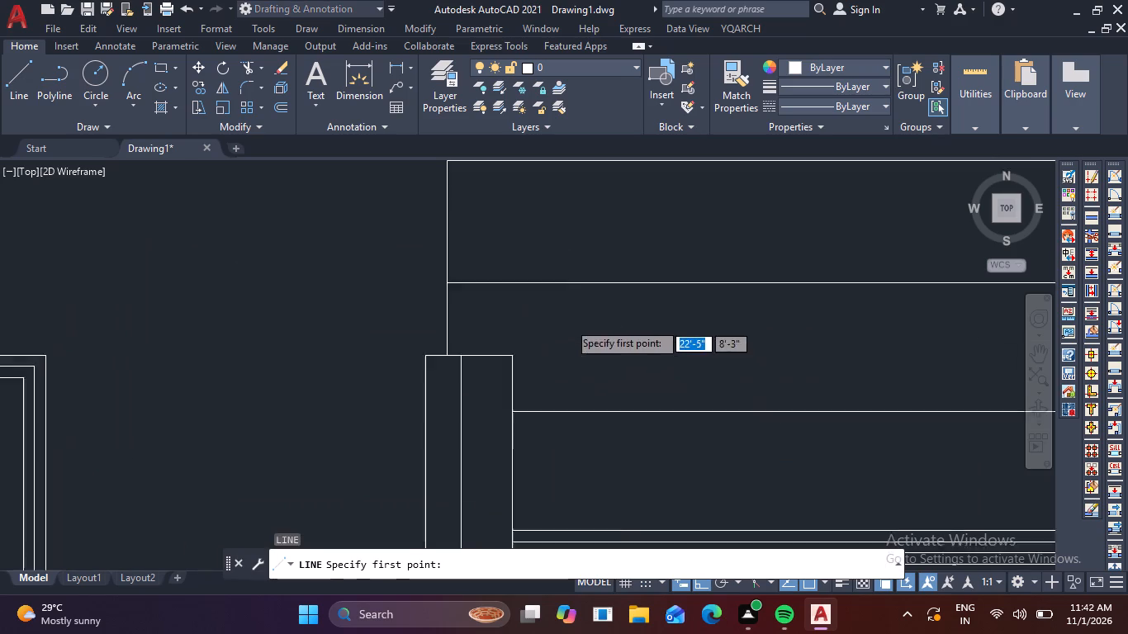
scroll(569, 322, up, 1)
click(287, 403)
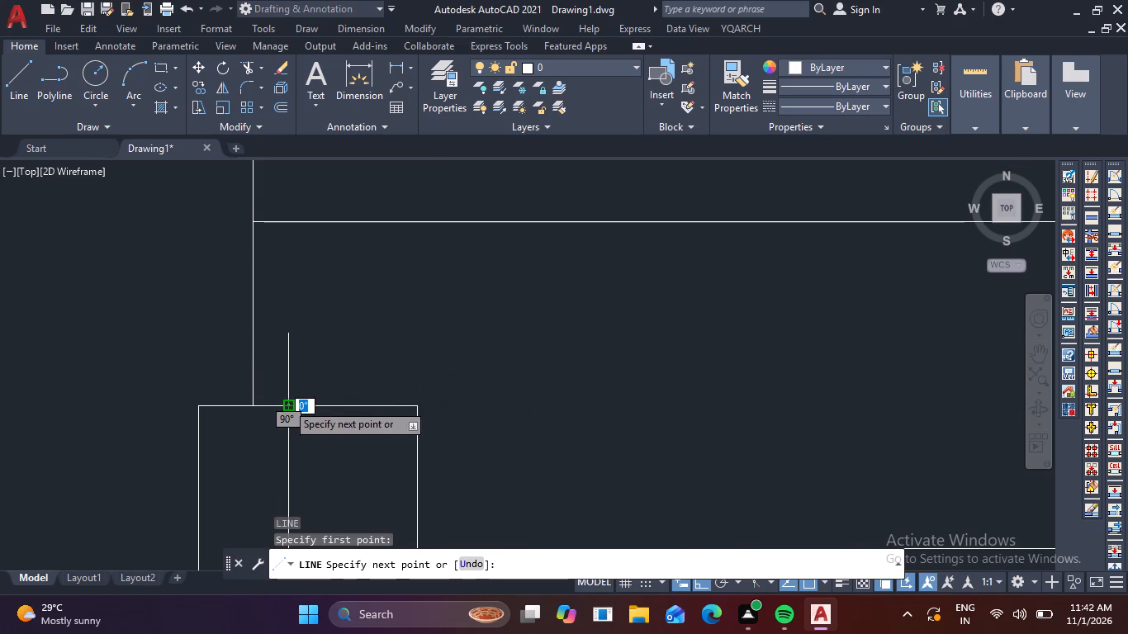
click(287, 220)
key(space)
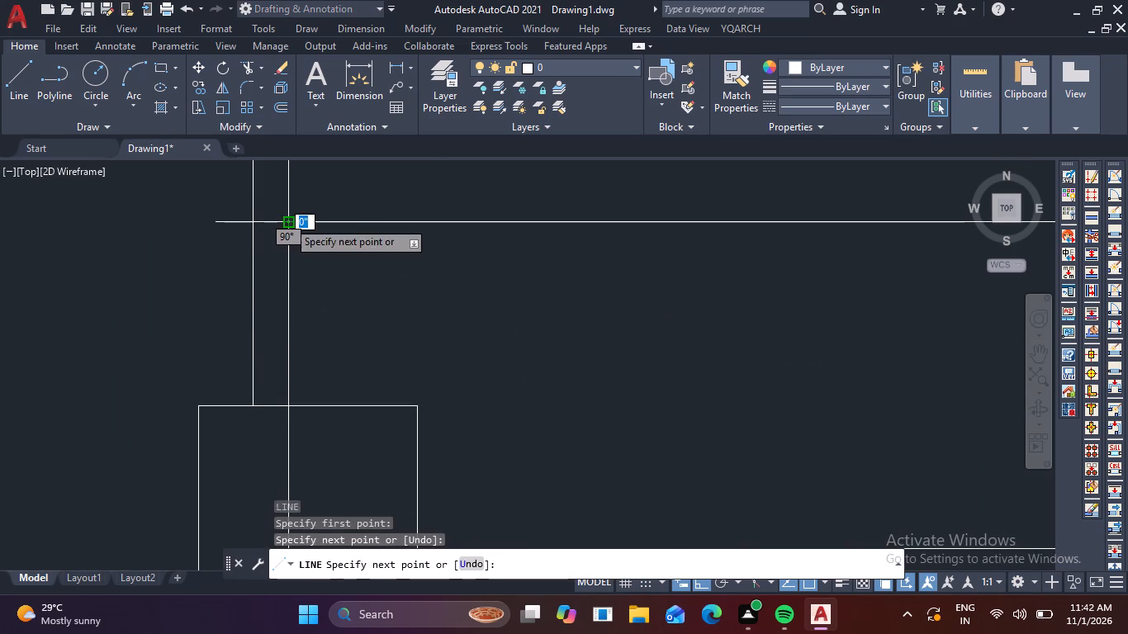
key(space)
click(363, 405)
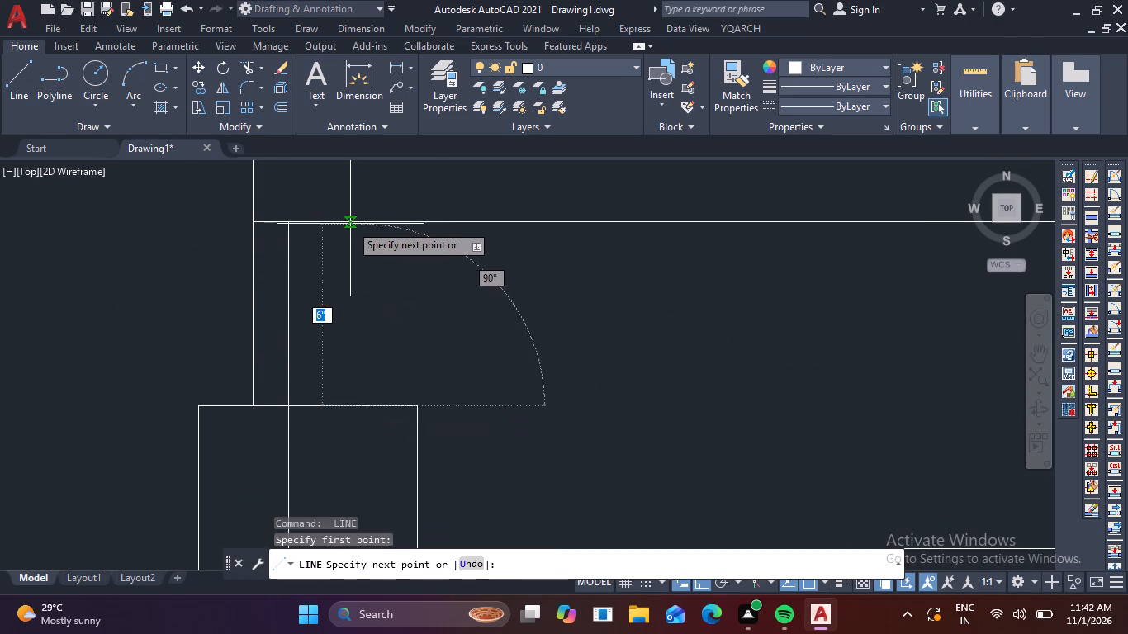
click(358, 222)
key(space)
Draw two spaced vertical lines about 1' long from the lower horizontal line down to the left large rectangle's top edge.
scroll(422, 286, down, 5)
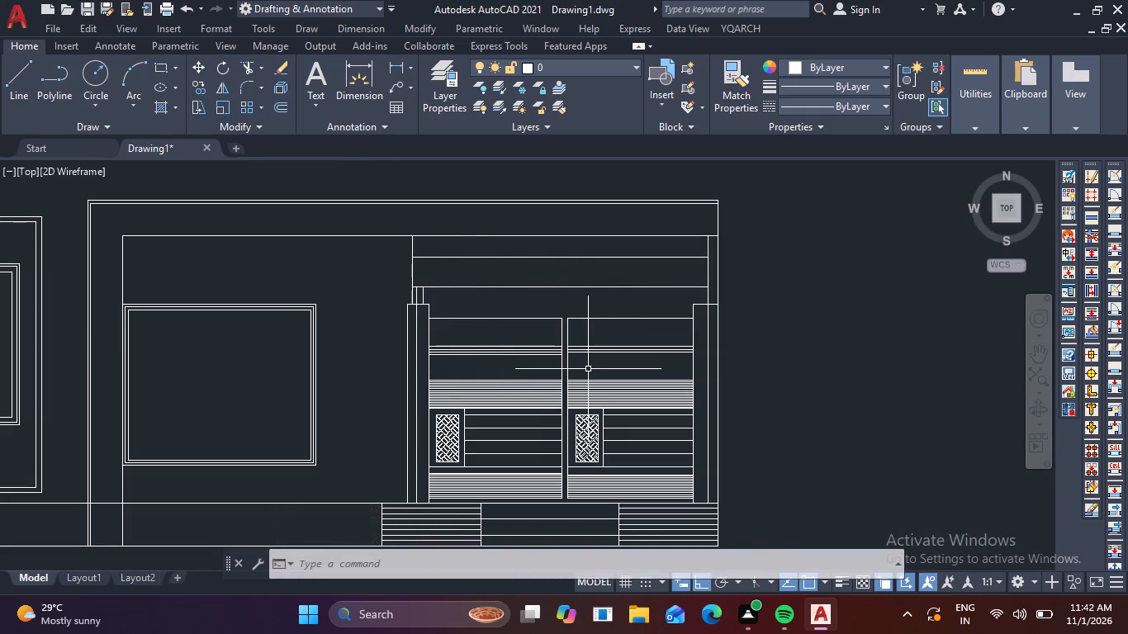
key(l)
key(space)
scroll(496, 293, up, 1)
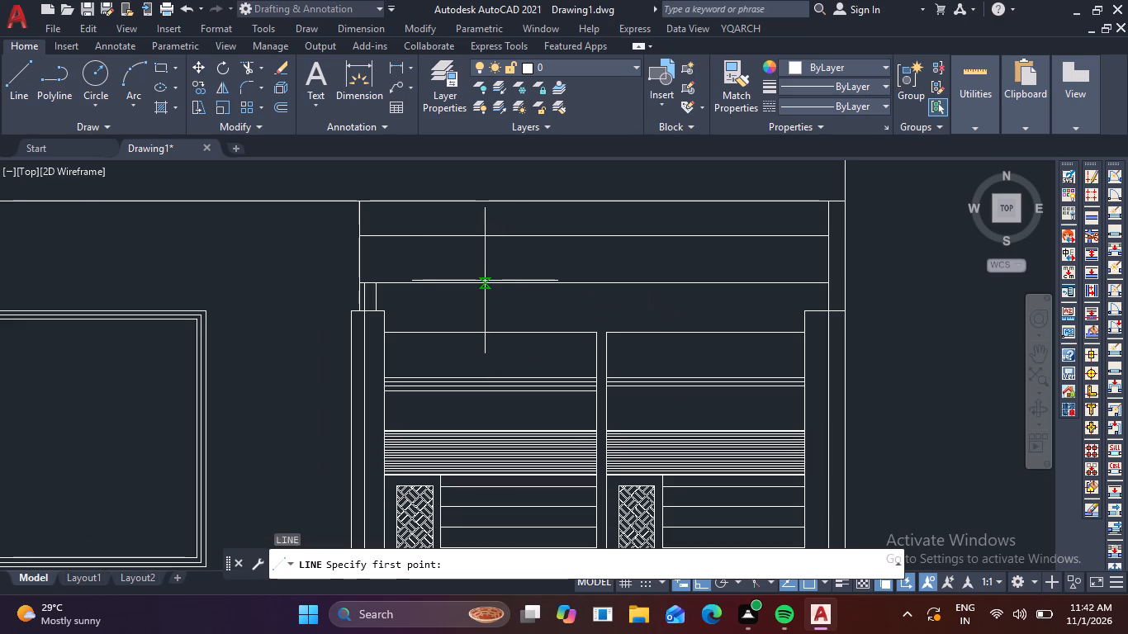
scroll(485, 281, up, 2)
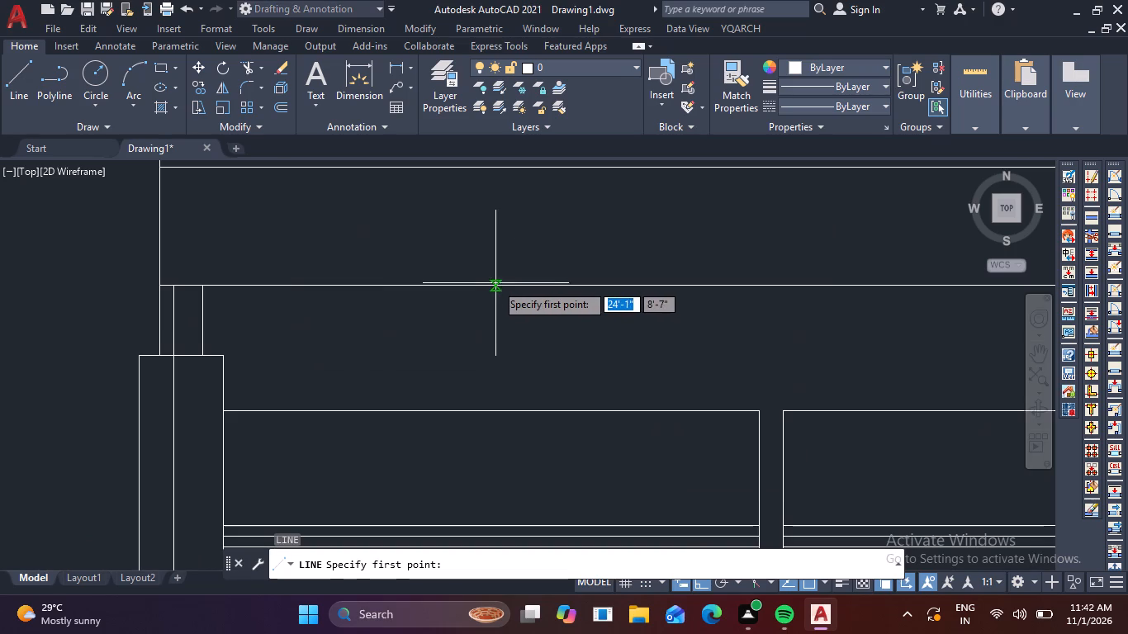
click(502, 289)
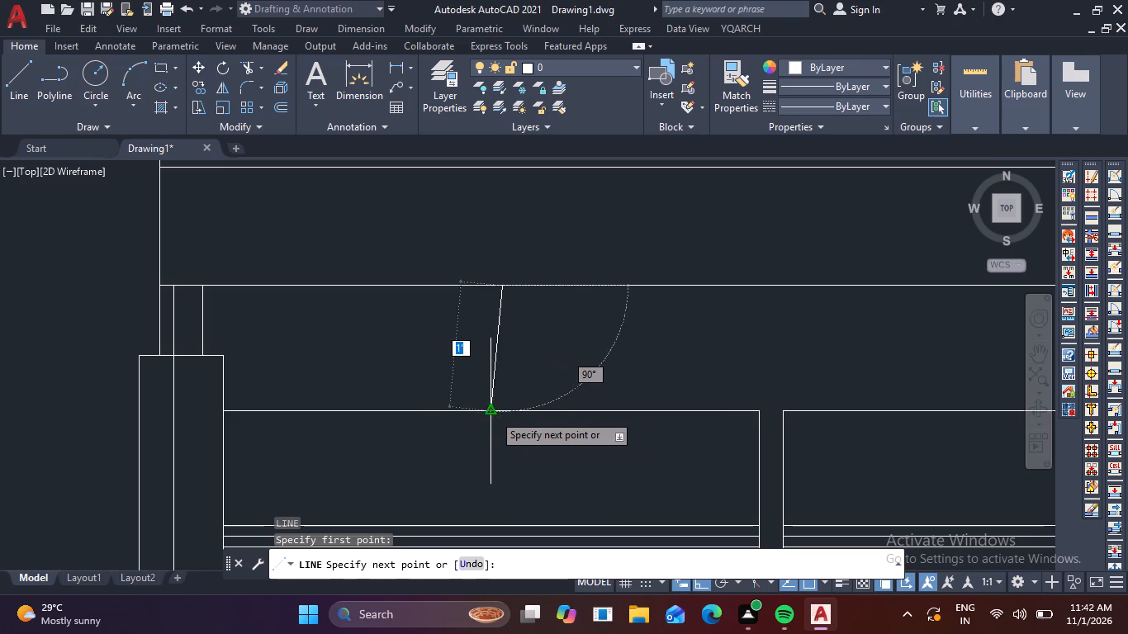
scroll(503, 410, up, 2)
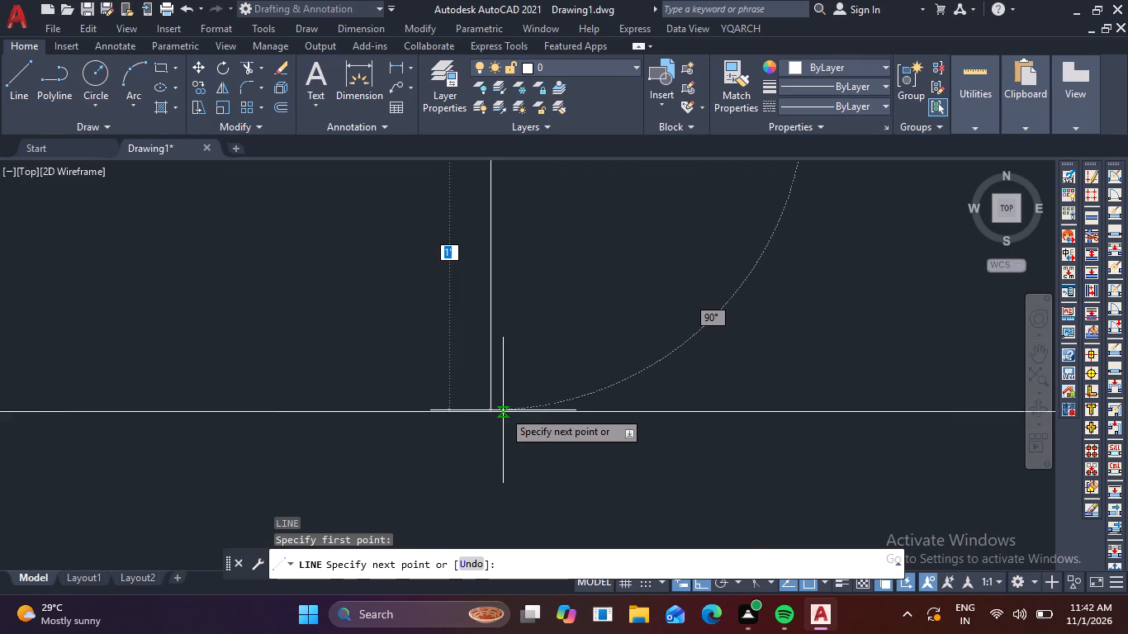
click(488, 408)
key(space)
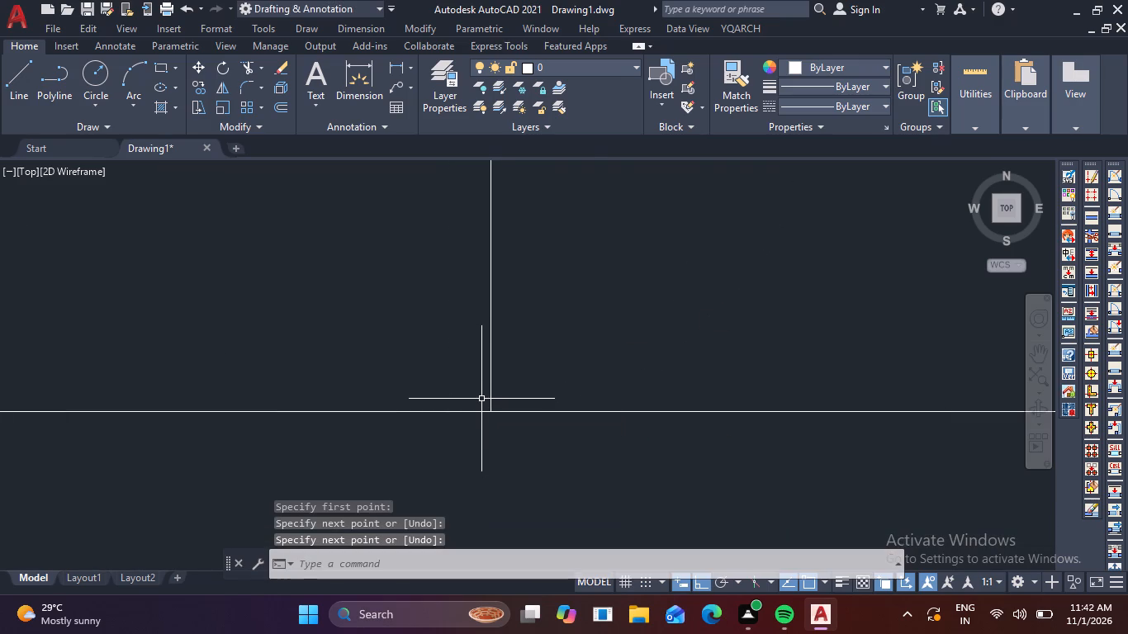
scroll(462, 393, down, 3)
middle_drag(403, 384, 436, 395)
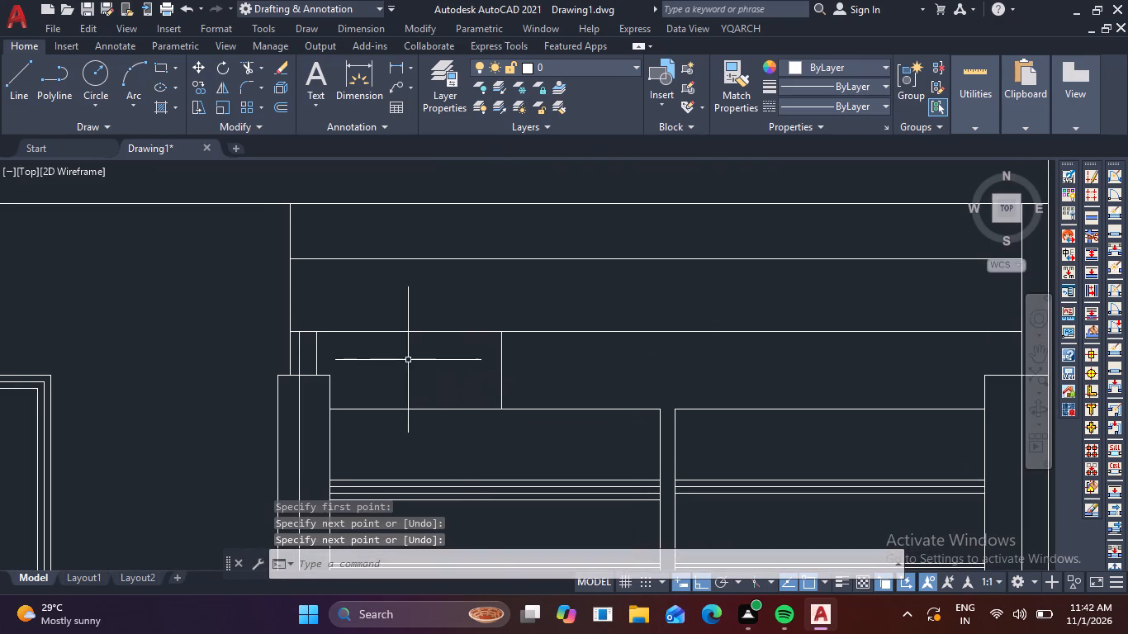
key(space)
click(393, 334)
click(394, 414)
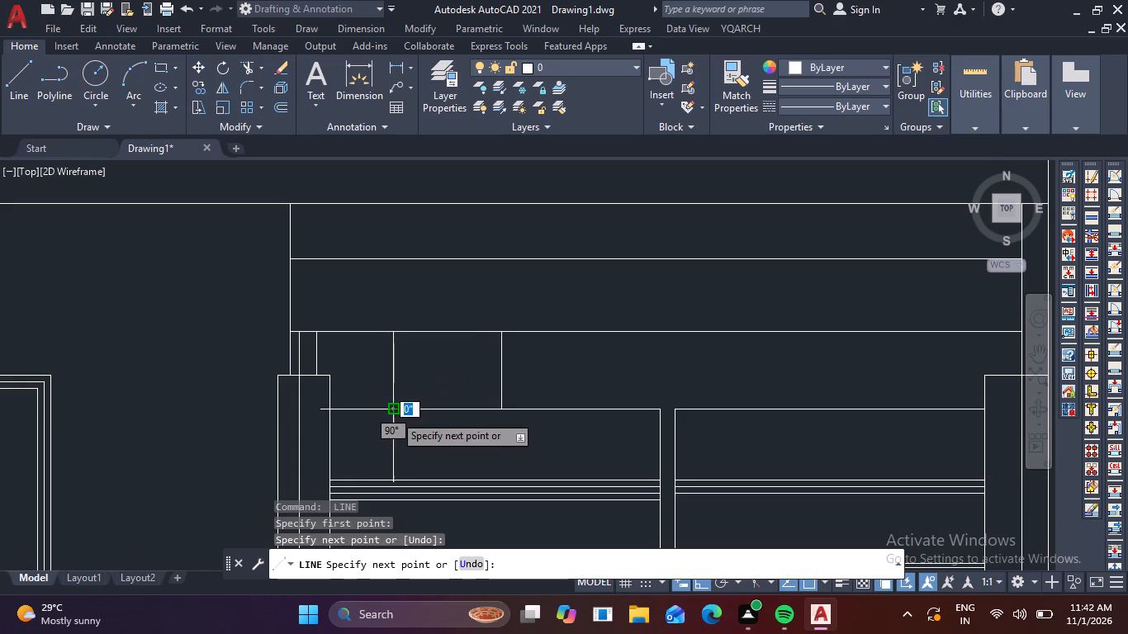
key(space)
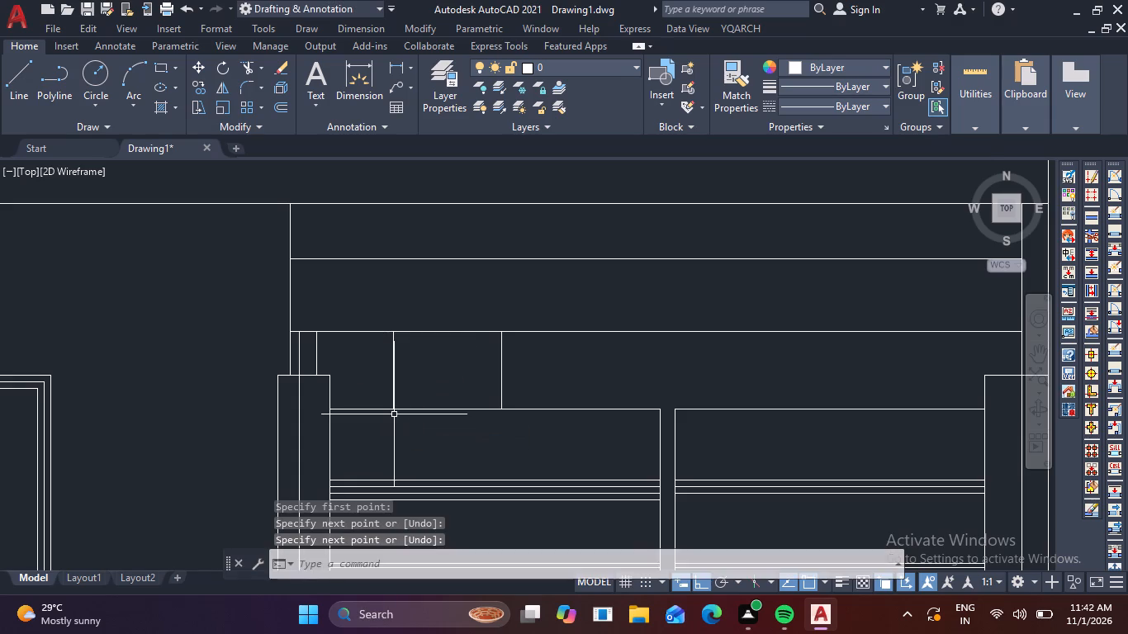
Draw two more closely spaced 1' vertical lines just left of the farther vertical line above the left rectangle.
key(space)
scroll(507, 359, up, 3)
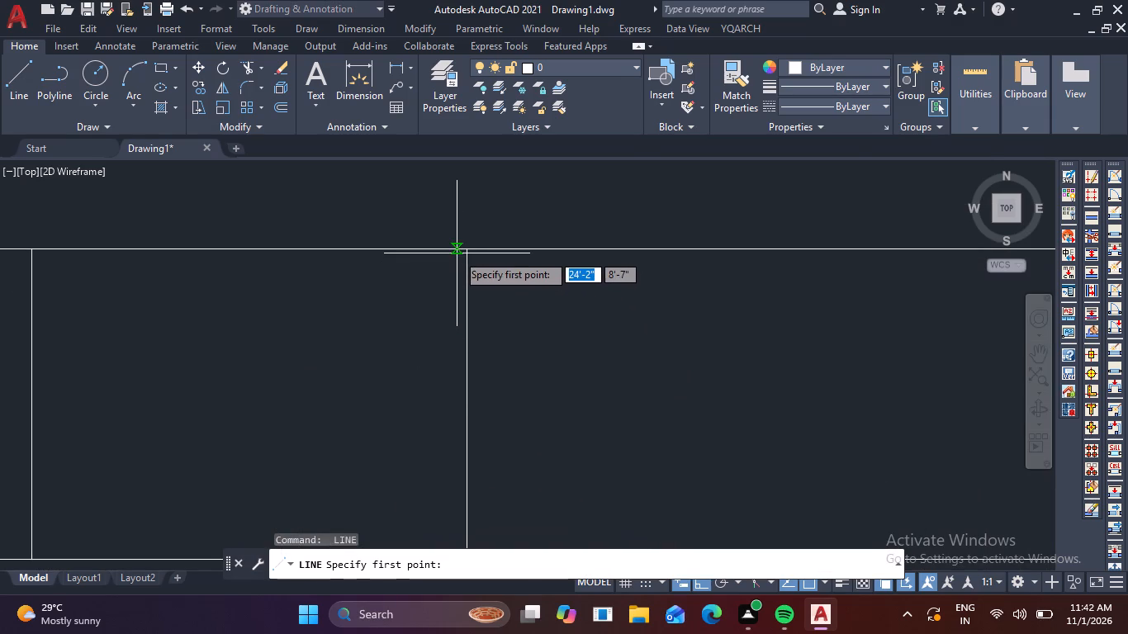
click(445, 253)
scroll(432, 328, down, 1)
middle_drag(432, 370, 443, 292)
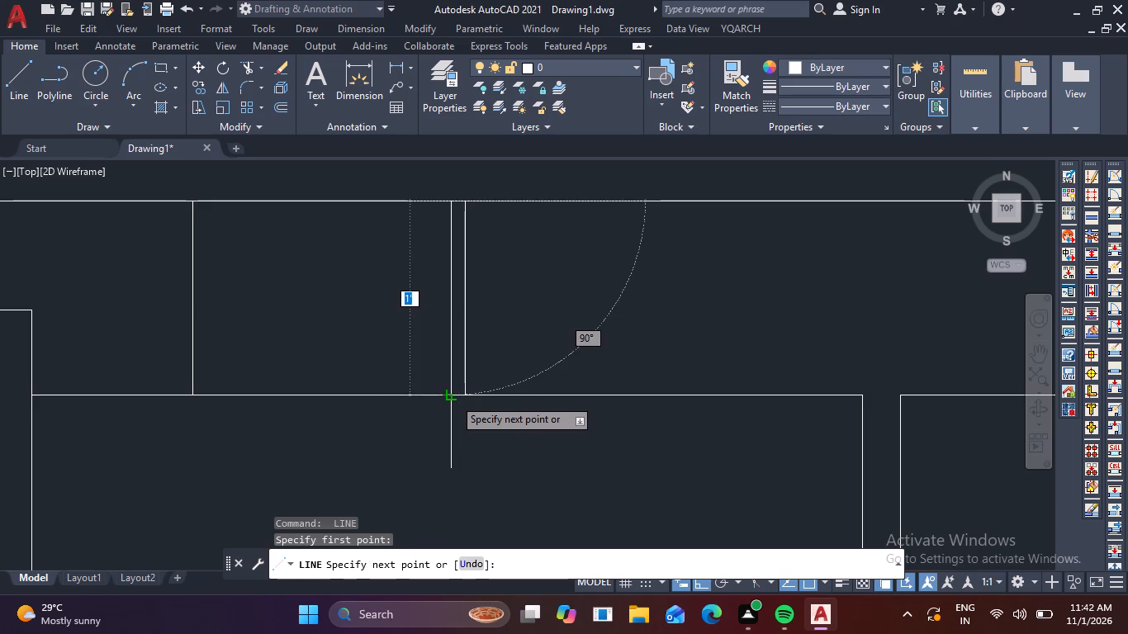
scroll(453, 398, up, 3)
click(429, 394)
scroll(429, 395, down, 3)
key(space)
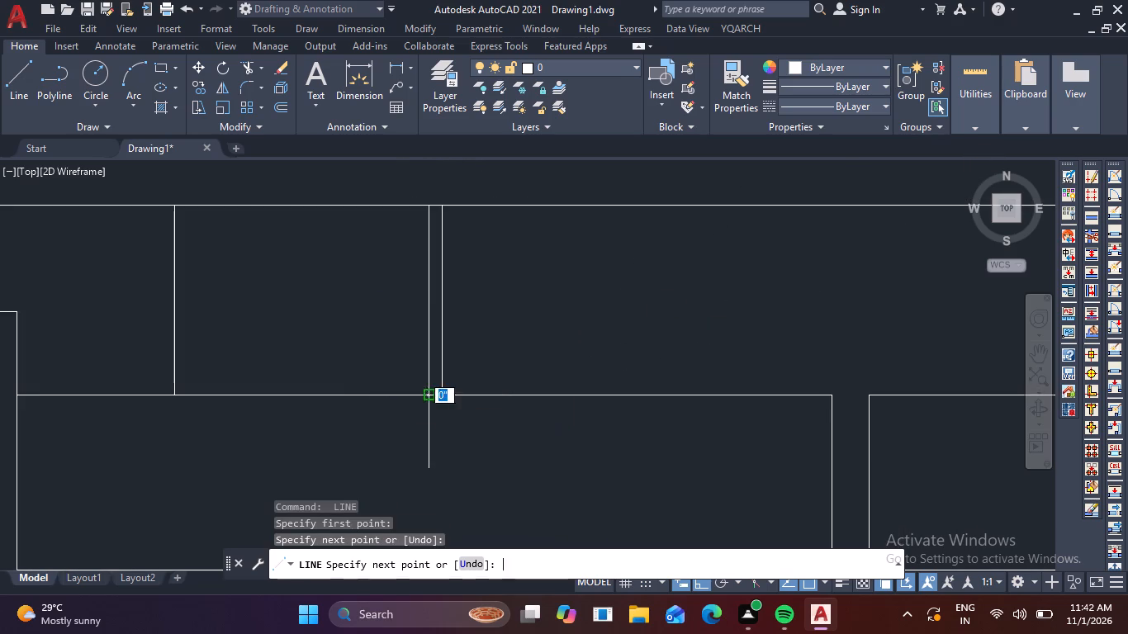
scroll(409, 400, down, 2)
scroll(432, 340, up, 4)
key(space)
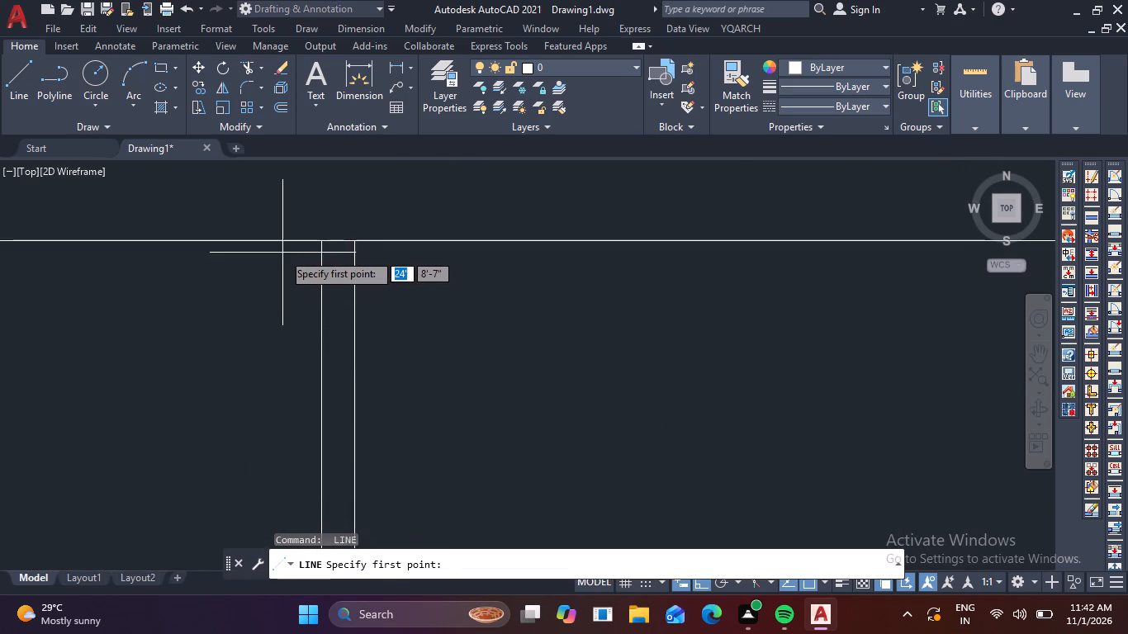
click(290, 244)
scroll(306, 342, down, 1)
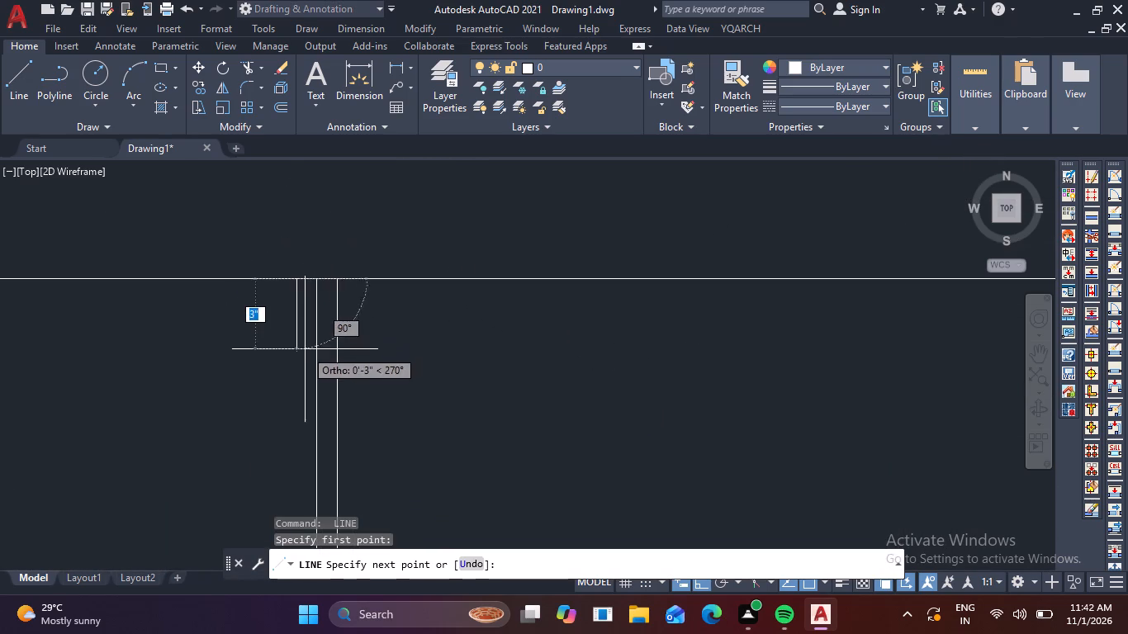
middle_drag(306, 351, 520, 220)
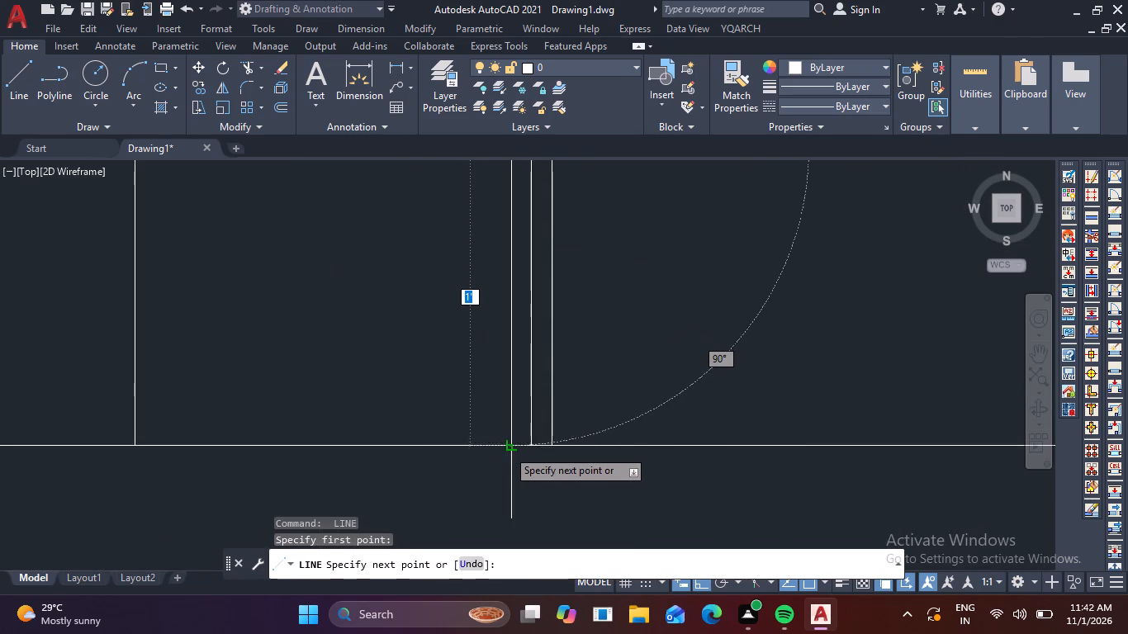
click(512, 447)
key(space)
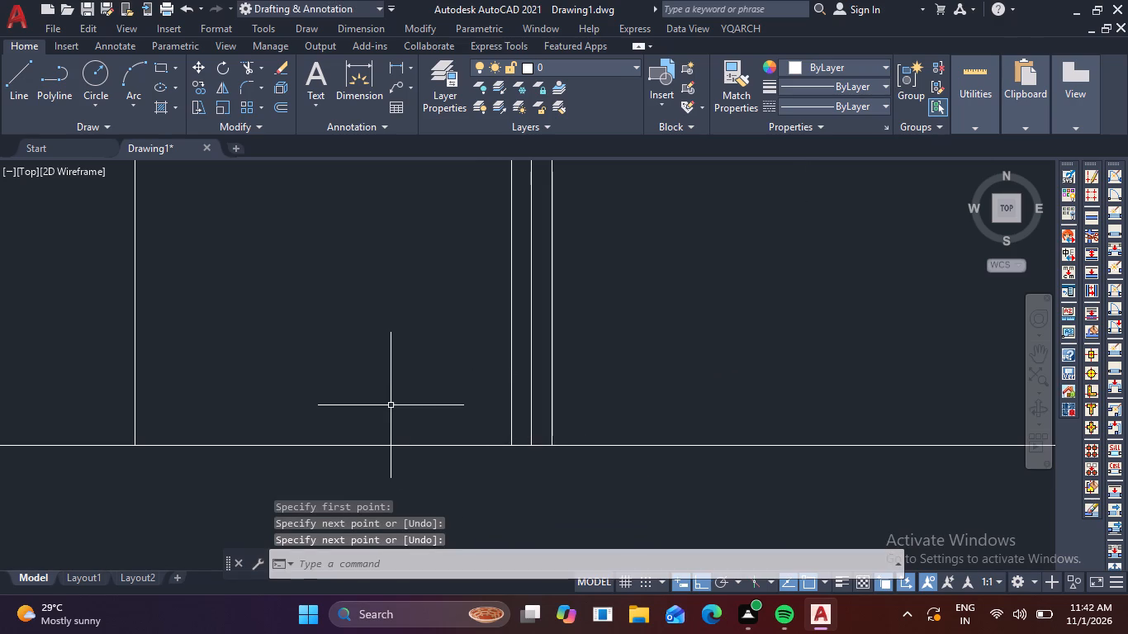
Draw two close horizontal lines about 2' long just above the left rectangle's top edge, from the left post to the group of three verticals.
middle_drag(410, 420, 751, 401)
key(space)
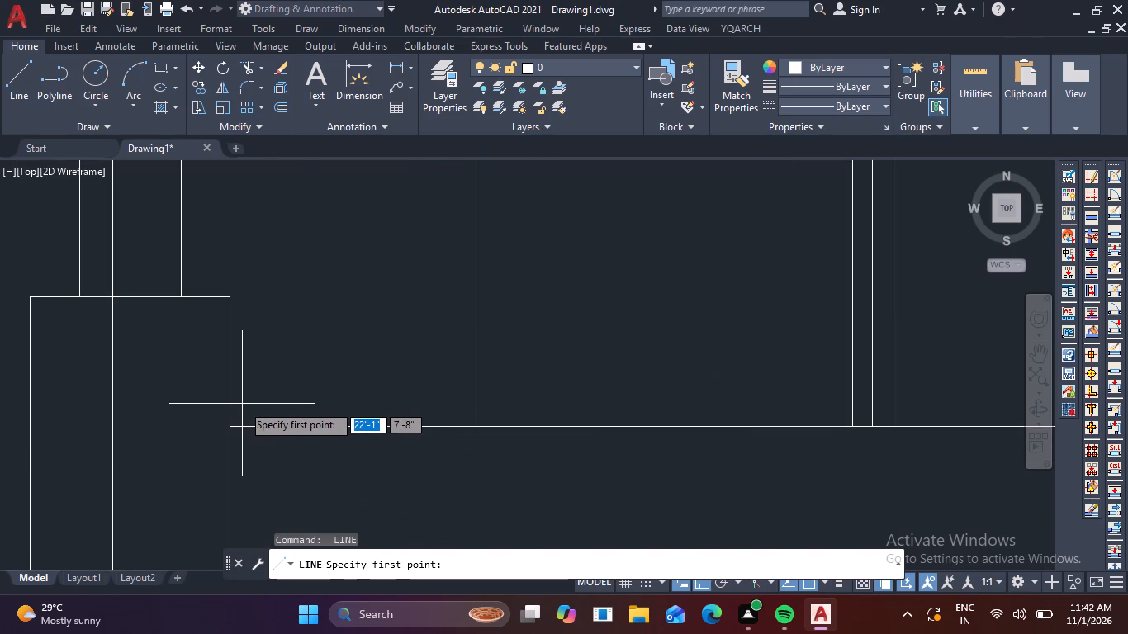
click(235, 411)
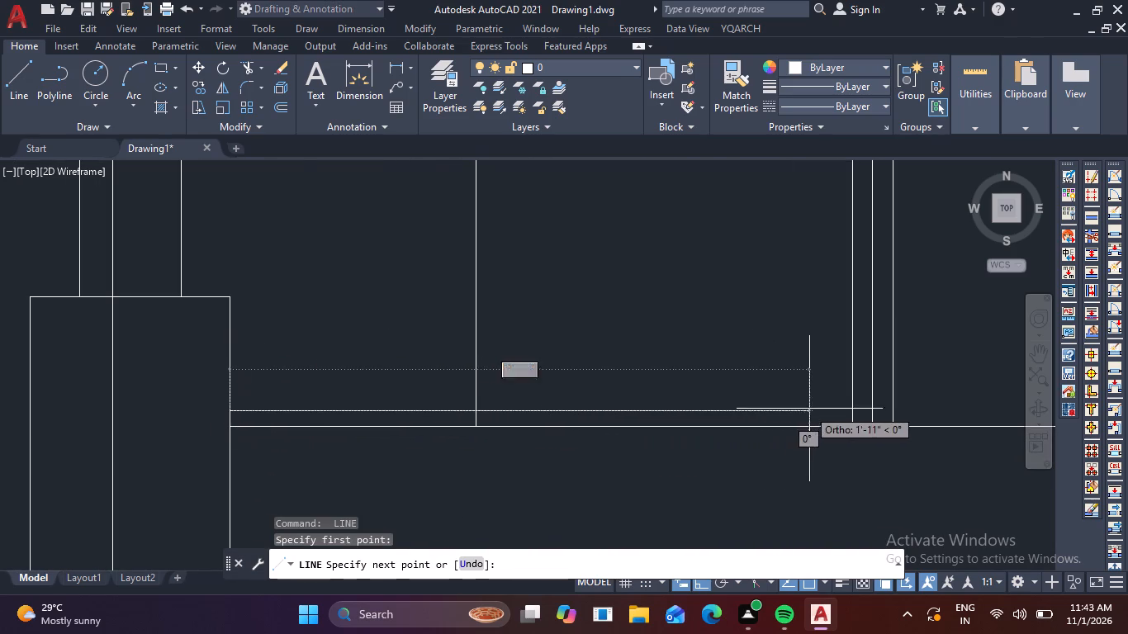
click(852, 408)
key(space)
key(space)
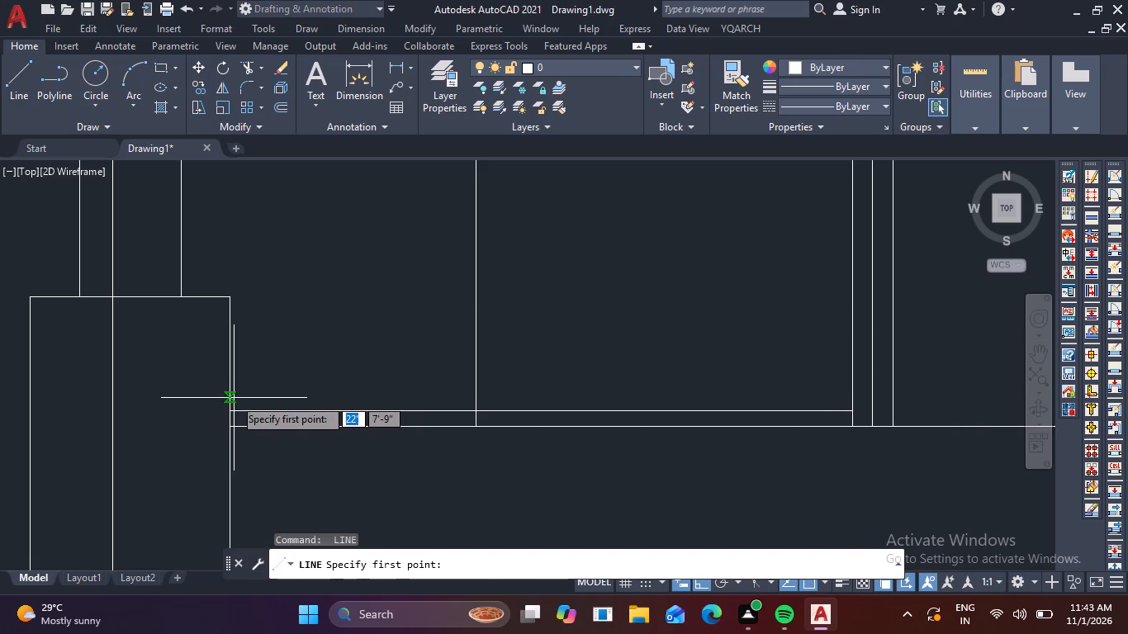
click(234, 398)
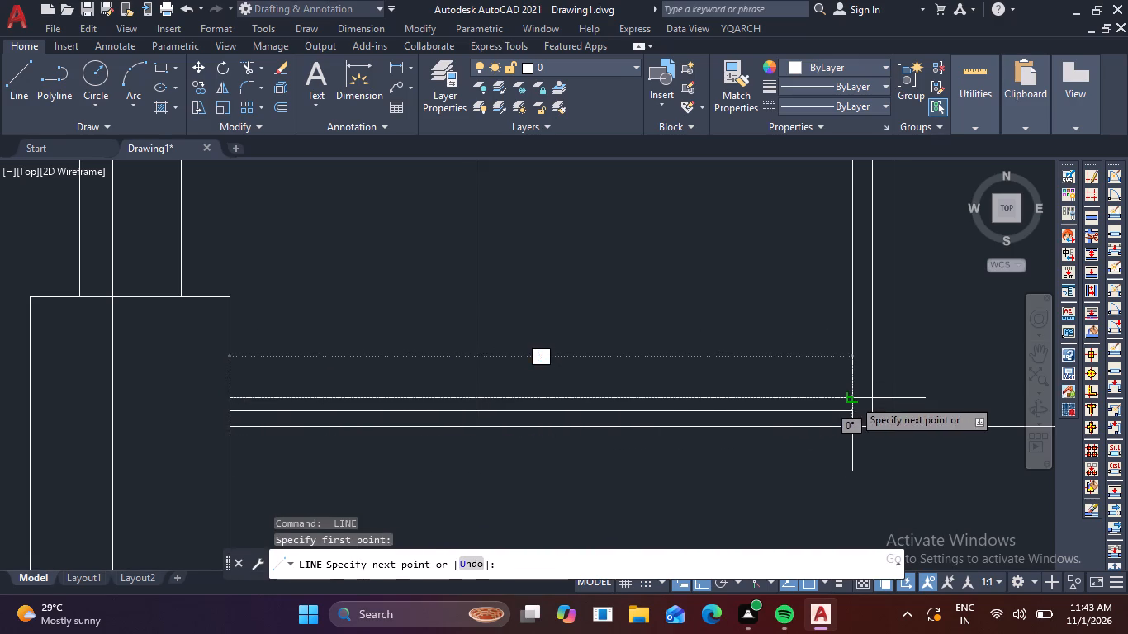
click(849, 397)
key(space)
Draw two close horizontal lines just below the lower horizontal line, from the short vertical above the post to the group of three verticals.
scroll(688, 398, down, 4)
middle_drag(842, 367, 723, 386)
scroll(482, 392, up, 3)
key(space)
click(490, 358)
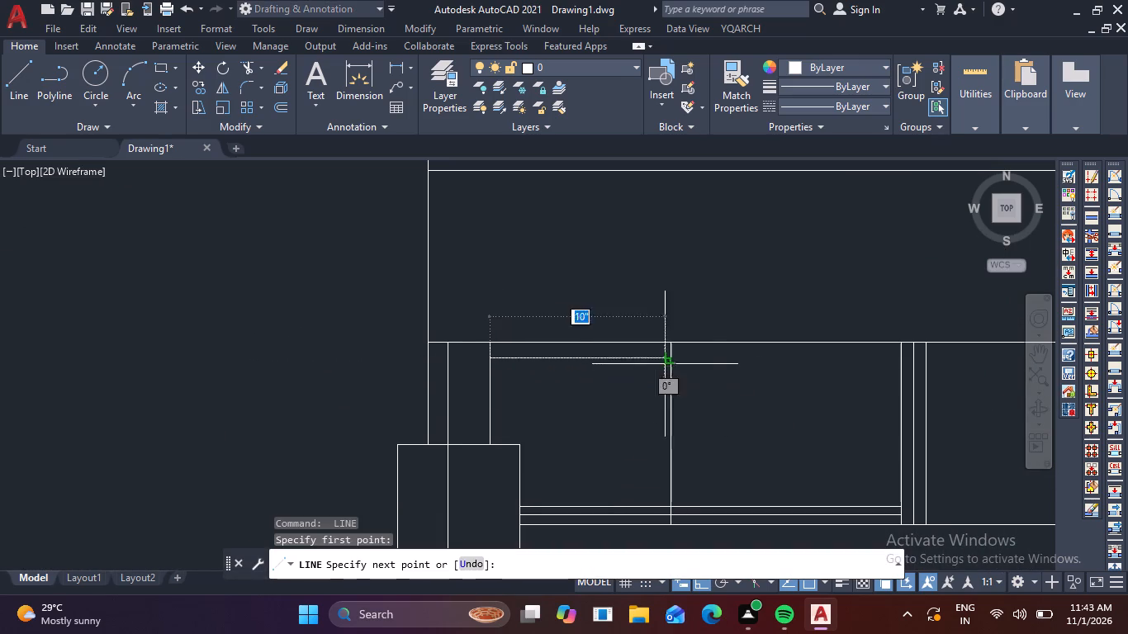
click(908, 360)
key(space)
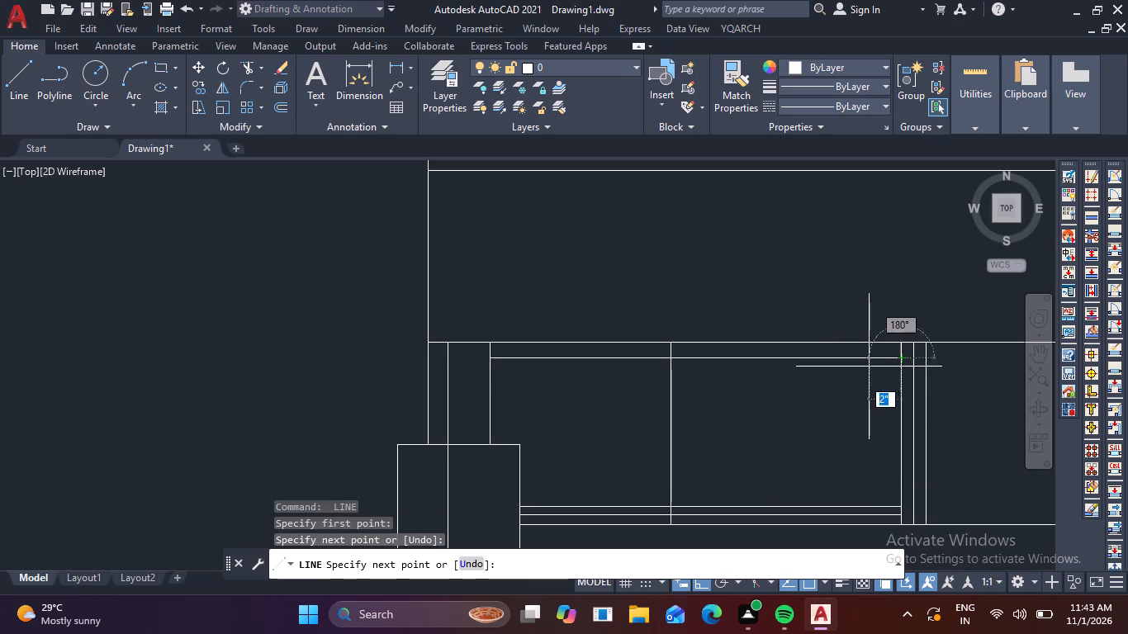
key(space)
click(495, 371)
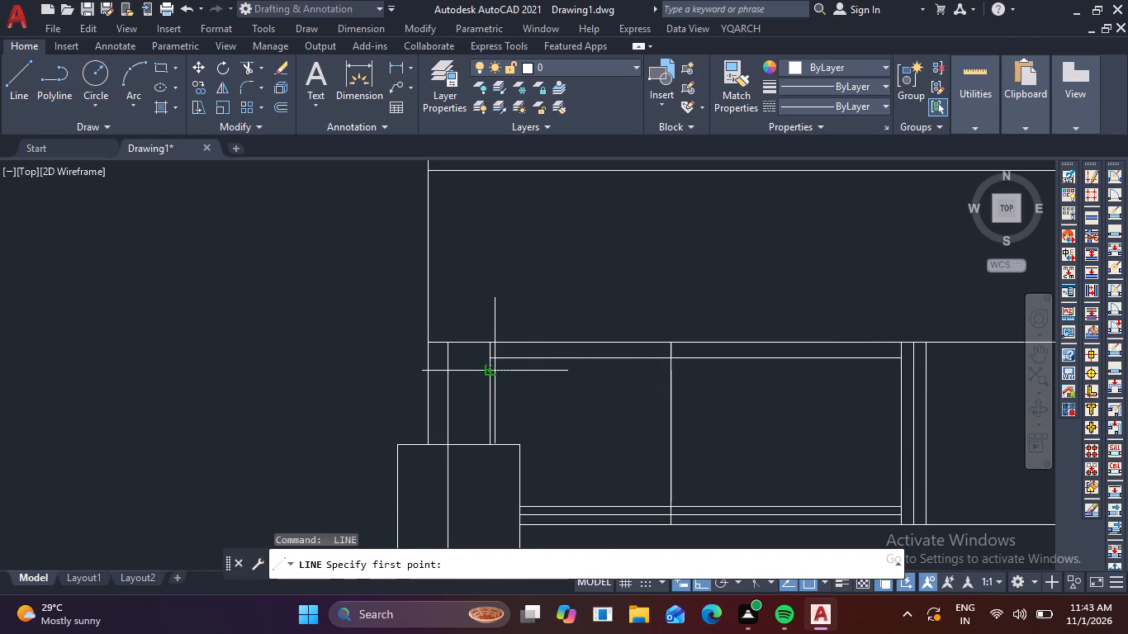
click(897, 372)
key(space)
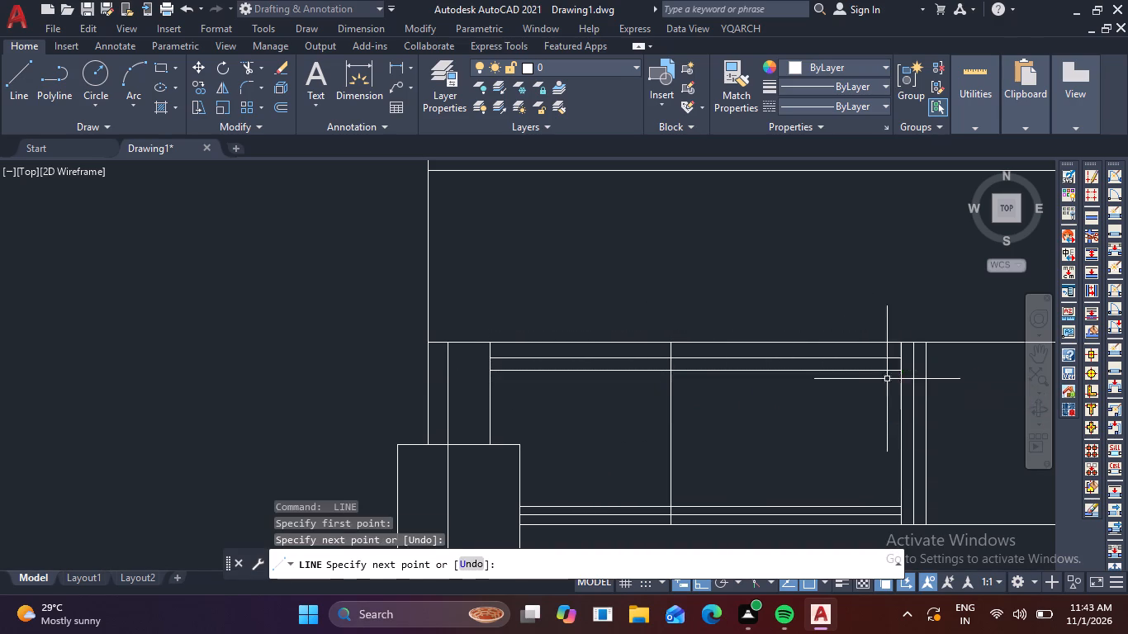
Draw a second 1' vertical line just right of the small frame's middle vertical, forming a double divider.
scroll(736, 419, down, 3)
middle_drag(903, 435, 622, 427)
scroll(425, 423, up, 3)
middle_drag(485, 435, 636, 427)
key(space)
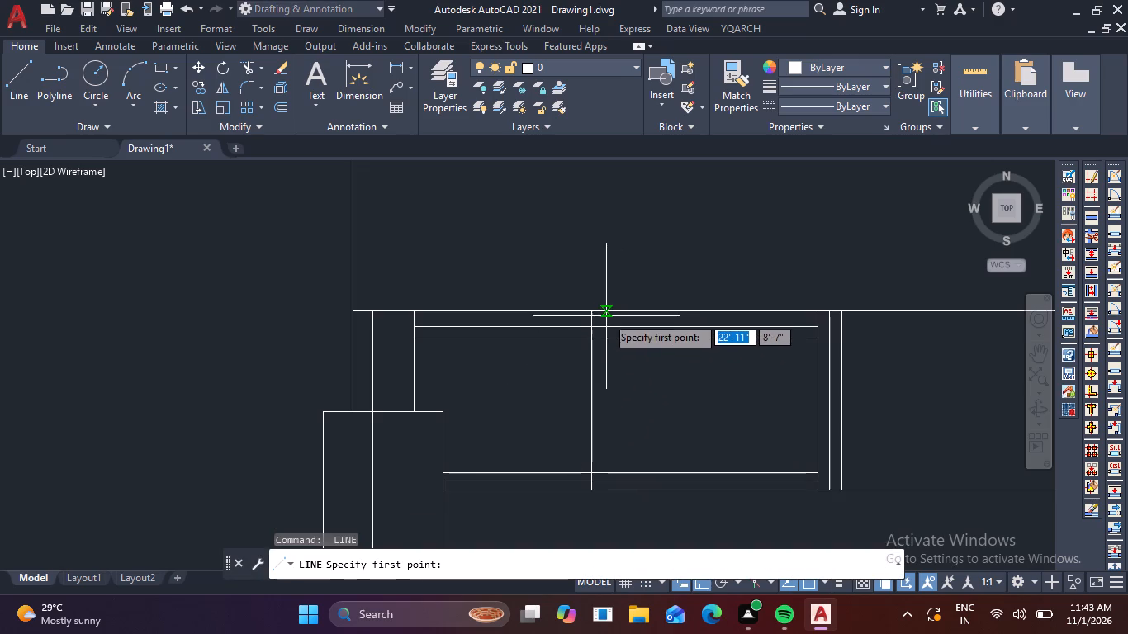
click(600, 317)
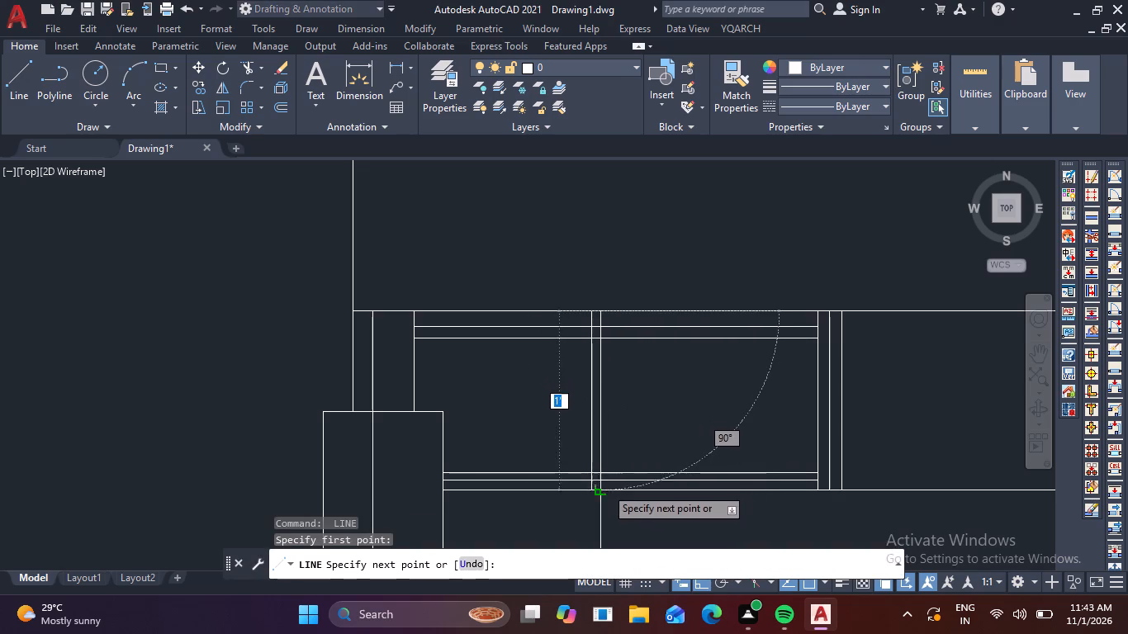
click(604, 488)
key(space)
Close the layout's upper right corner with a vertical line from the outer frame's corner to the end of the topmost horizontal line.
scroll(646, 442, down, 1)
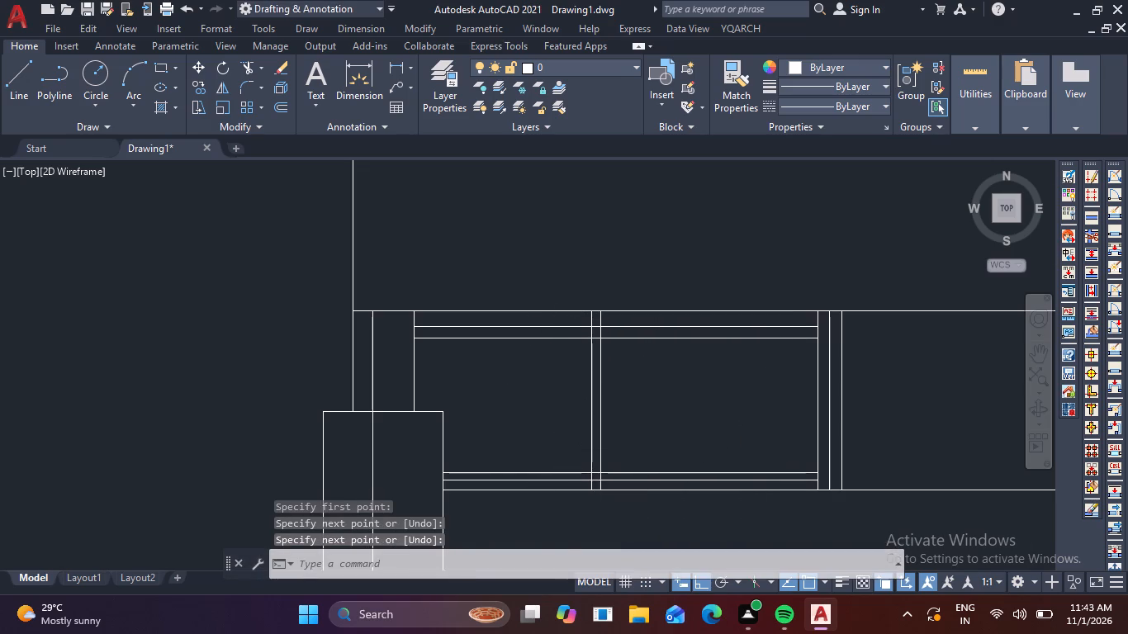
scroll(646, 442, down, 2)
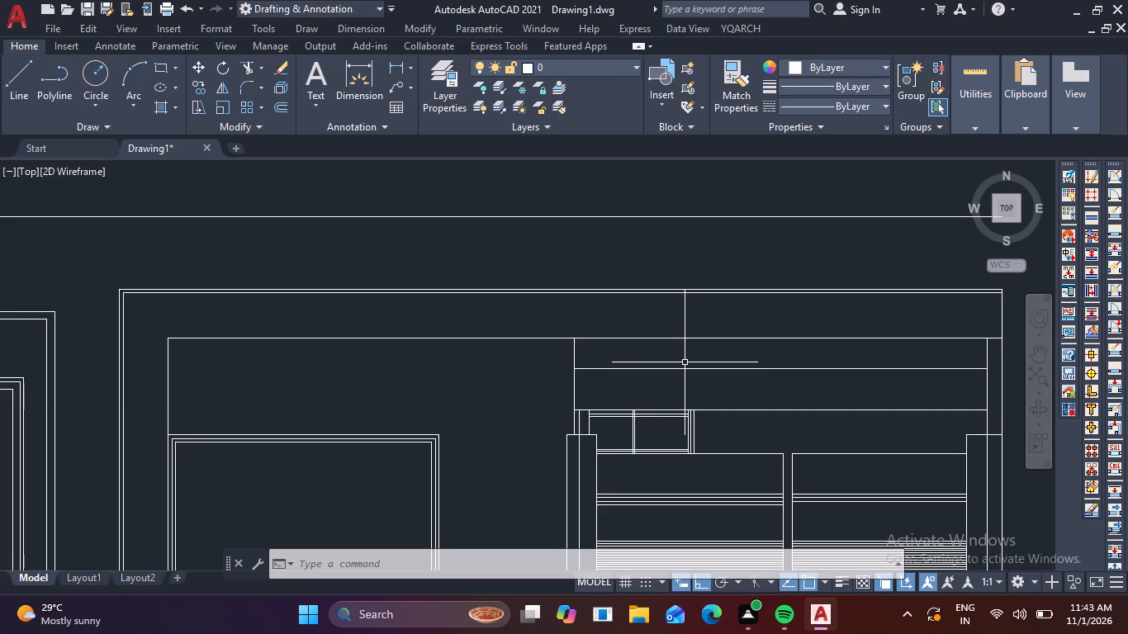
scroll(659, 371, down, 3)
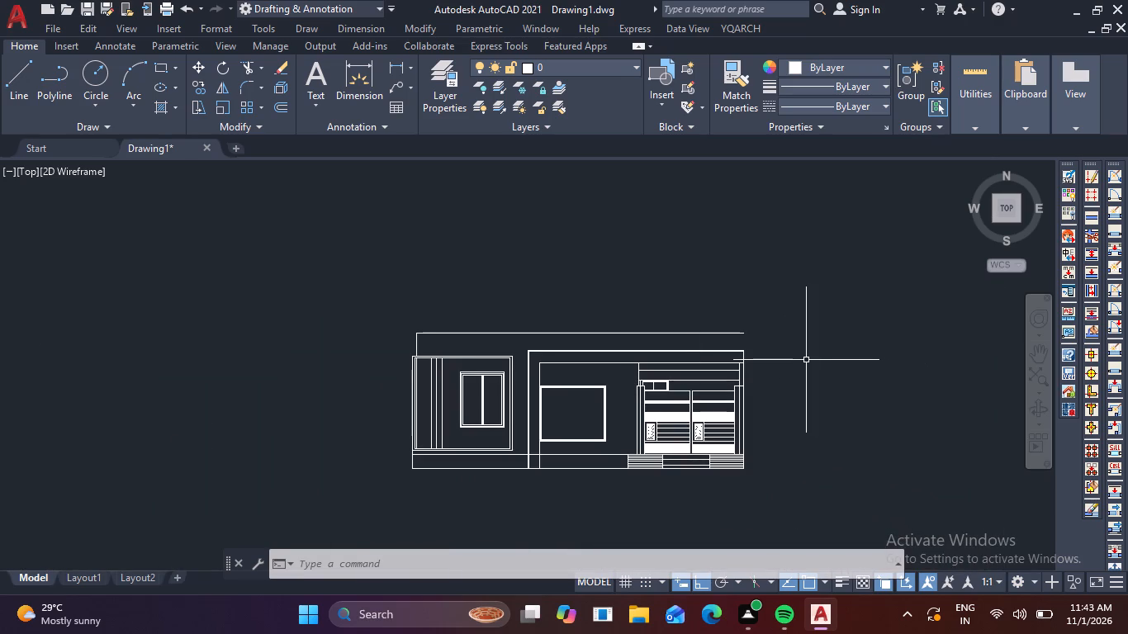
key(l)
key(space)
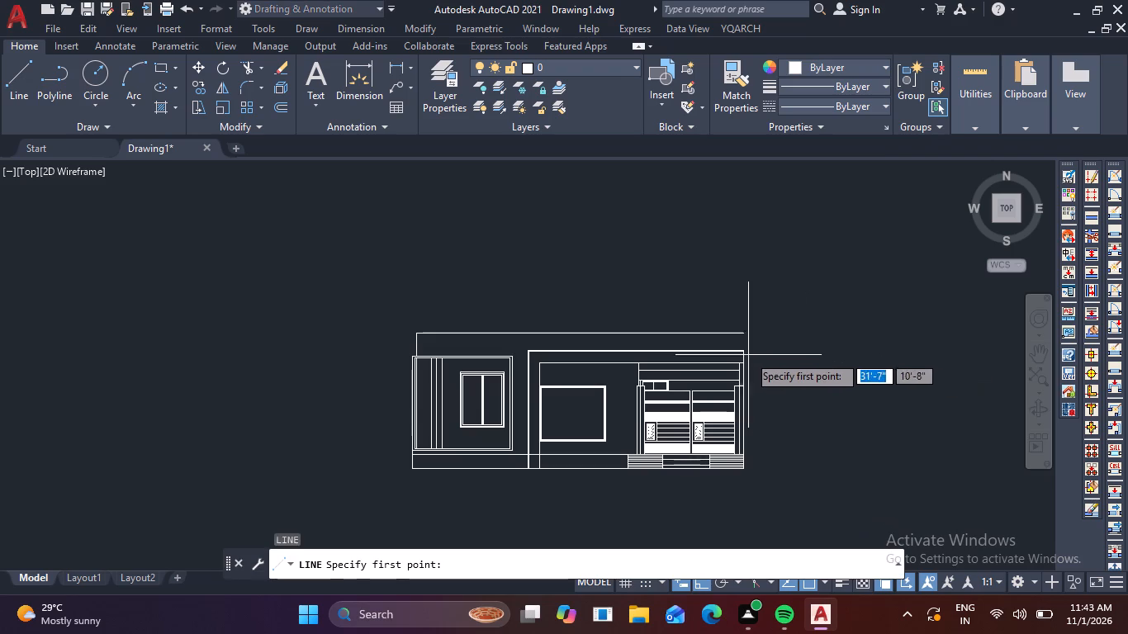
scroll(743, 352, up, 3)
click(718, 351)
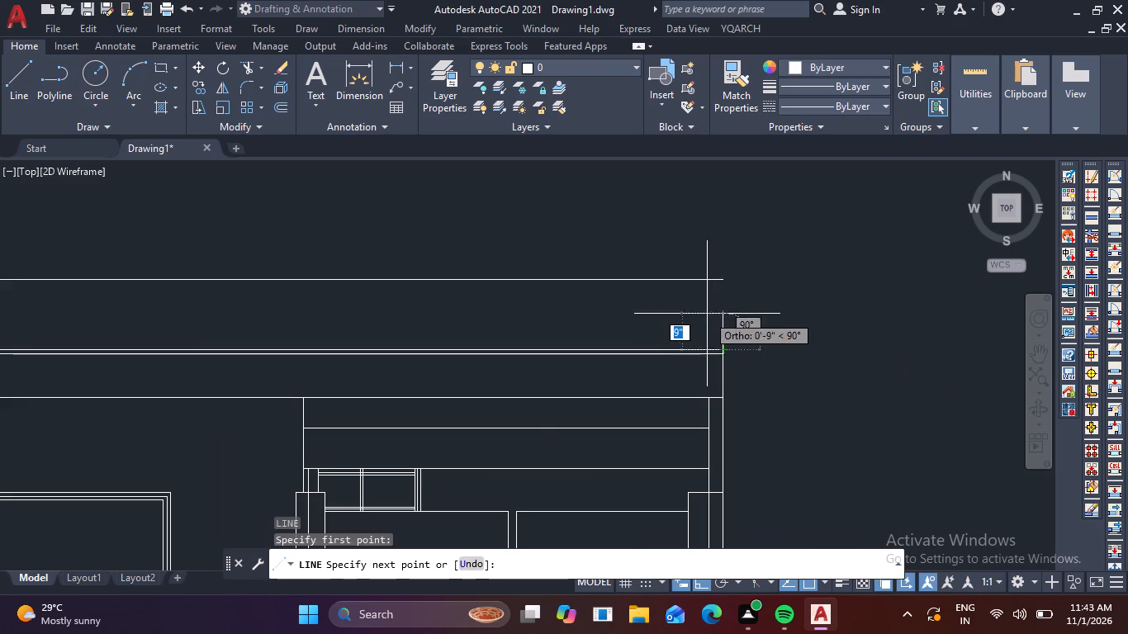
click(723, 282)
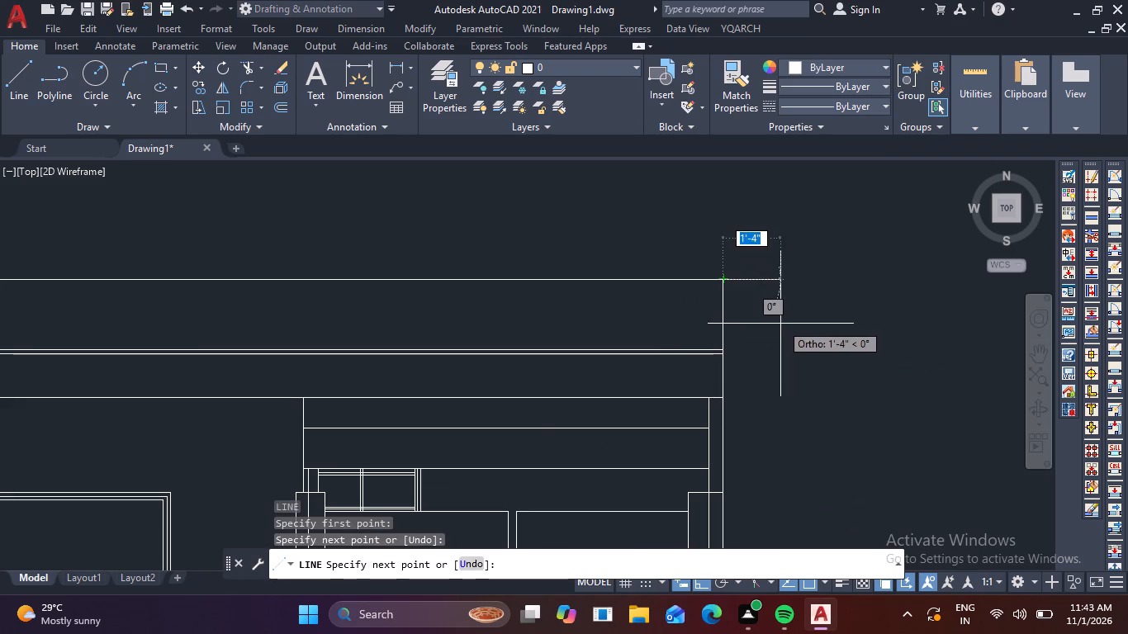
key(Escape)
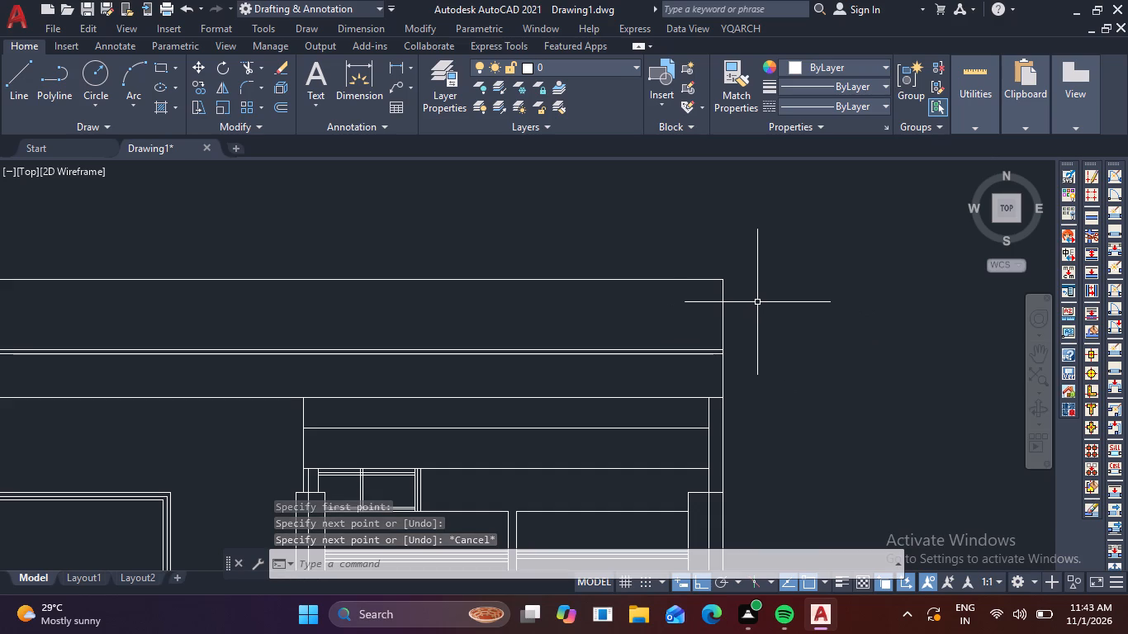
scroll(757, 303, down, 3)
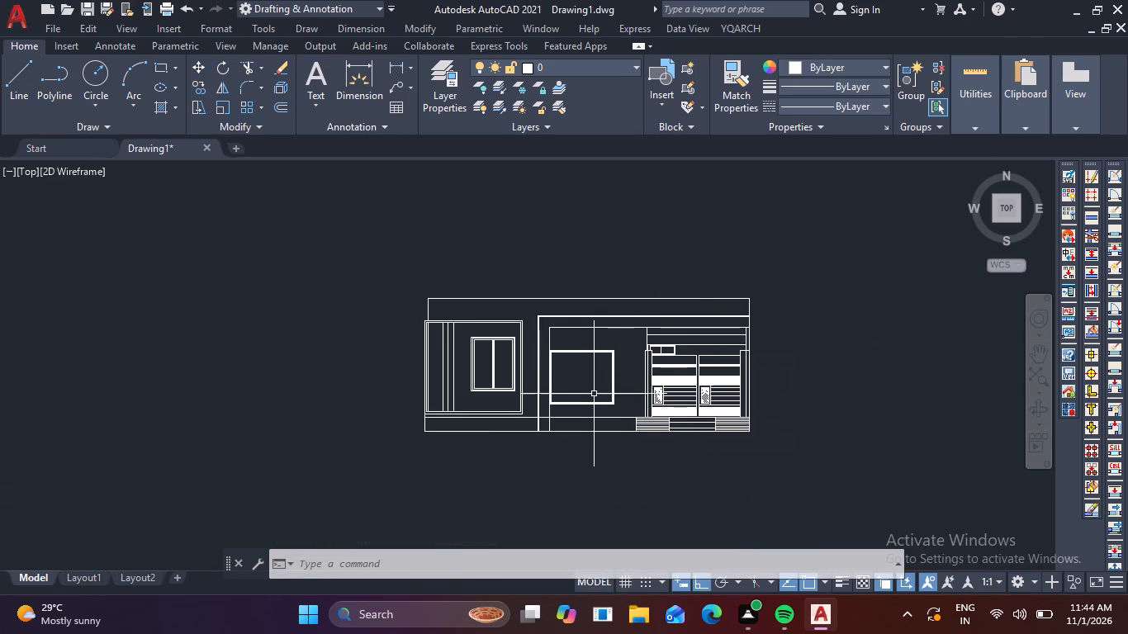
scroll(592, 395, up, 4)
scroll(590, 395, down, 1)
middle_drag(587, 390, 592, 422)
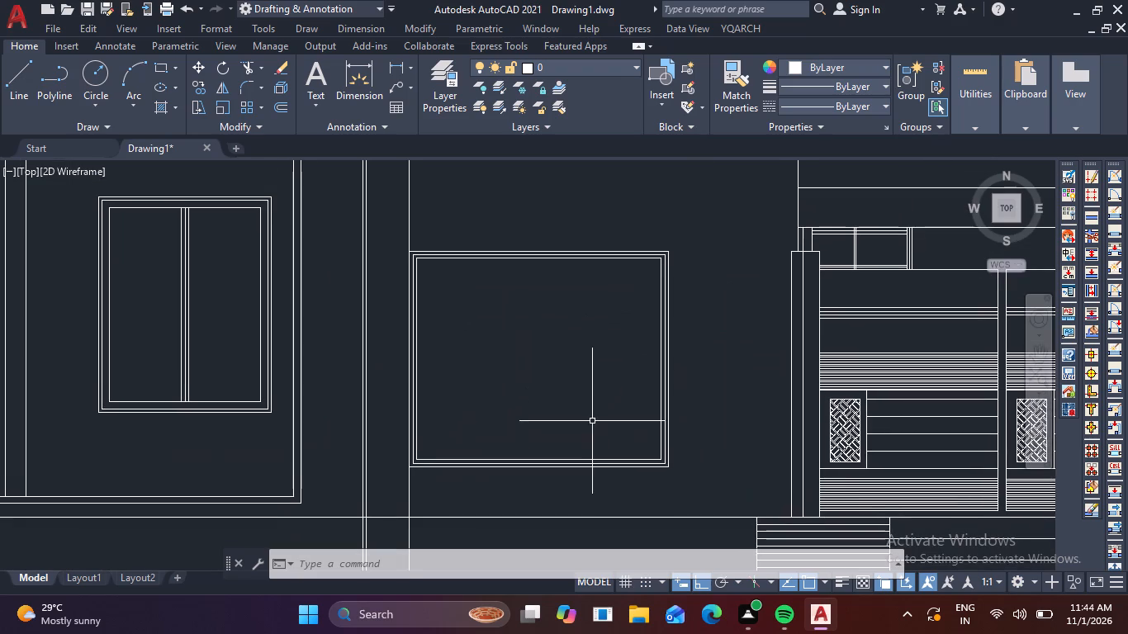
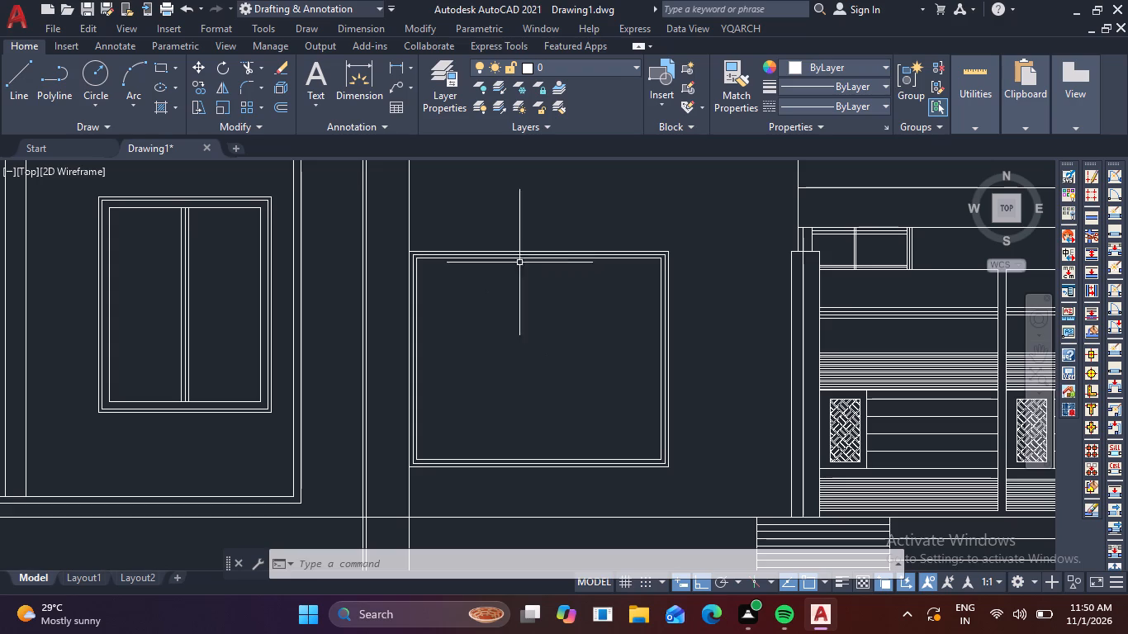
Draw a rectangle about 4'-8" tall inside the middle framed opening, spanning between its inner frame's top and bottom edges.
click(164, 64)
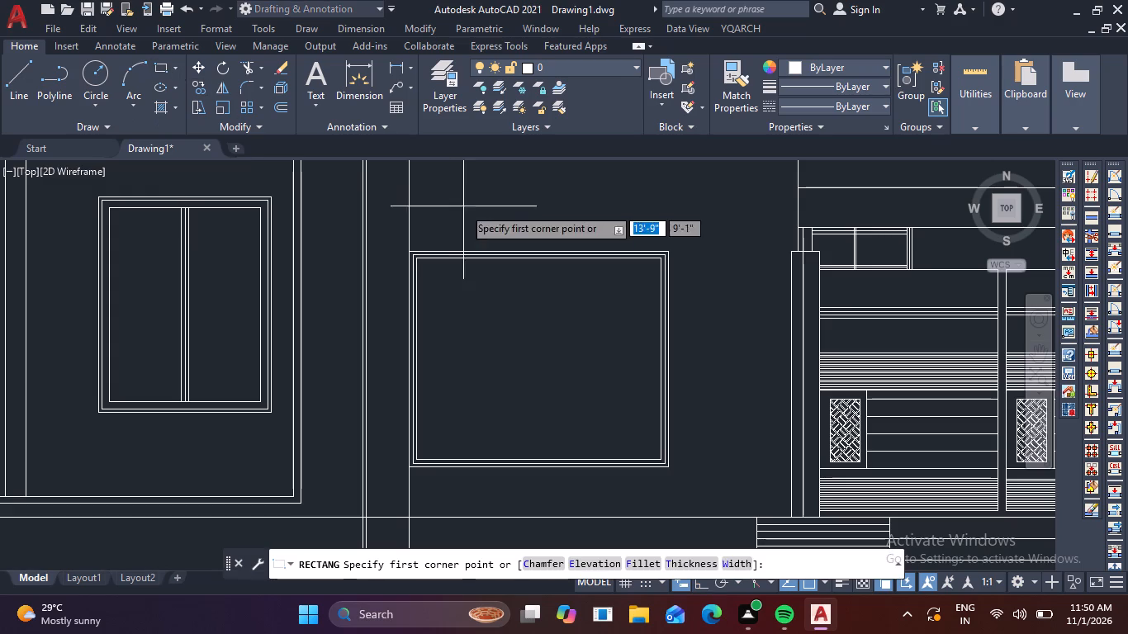
click(472, 259)
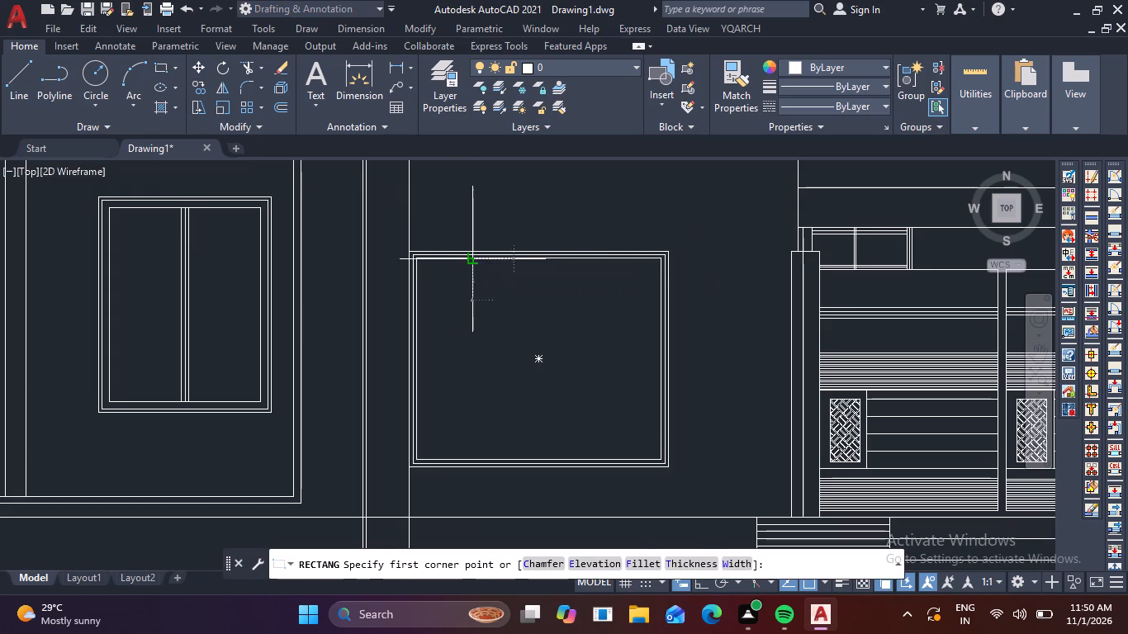
click(615, 461)
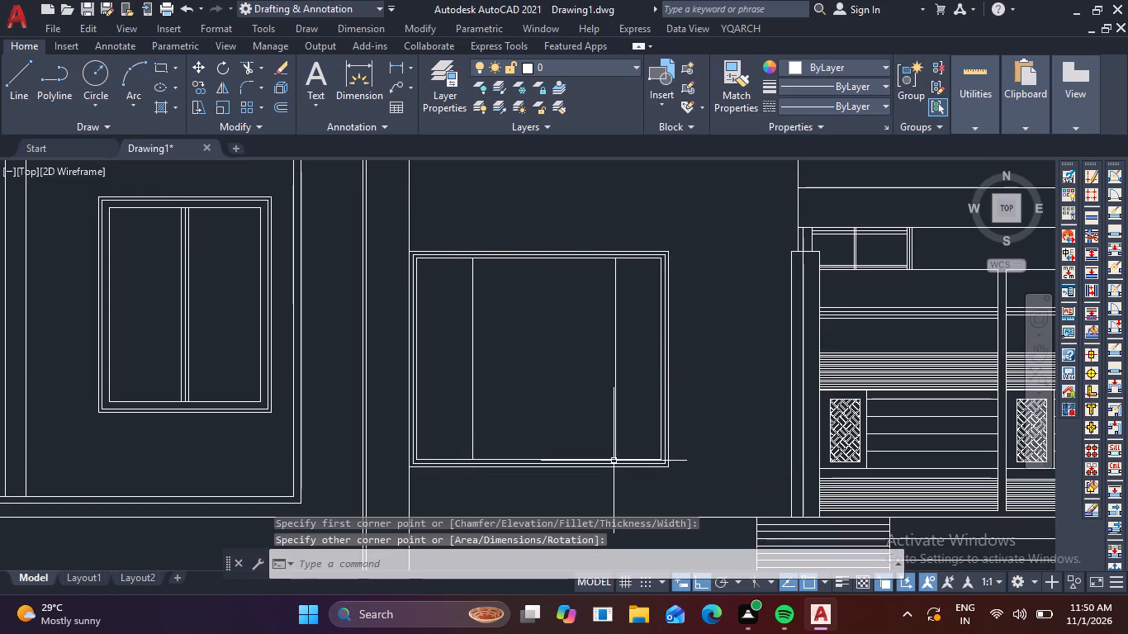
Offset the new central rectangle 1" inward.
text(o)
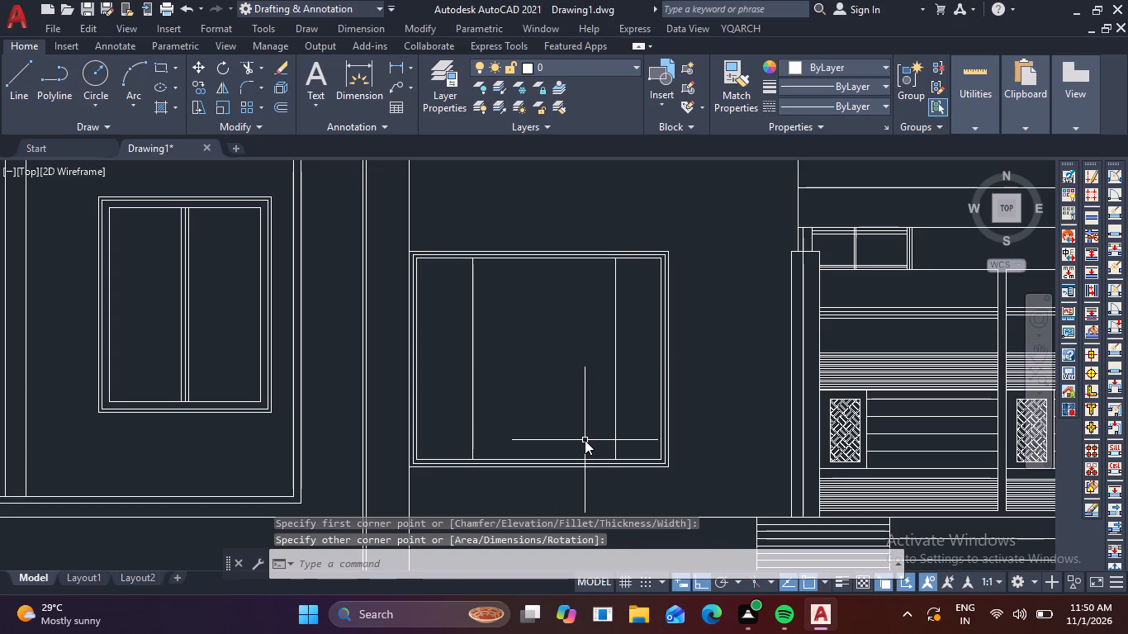
key(space)
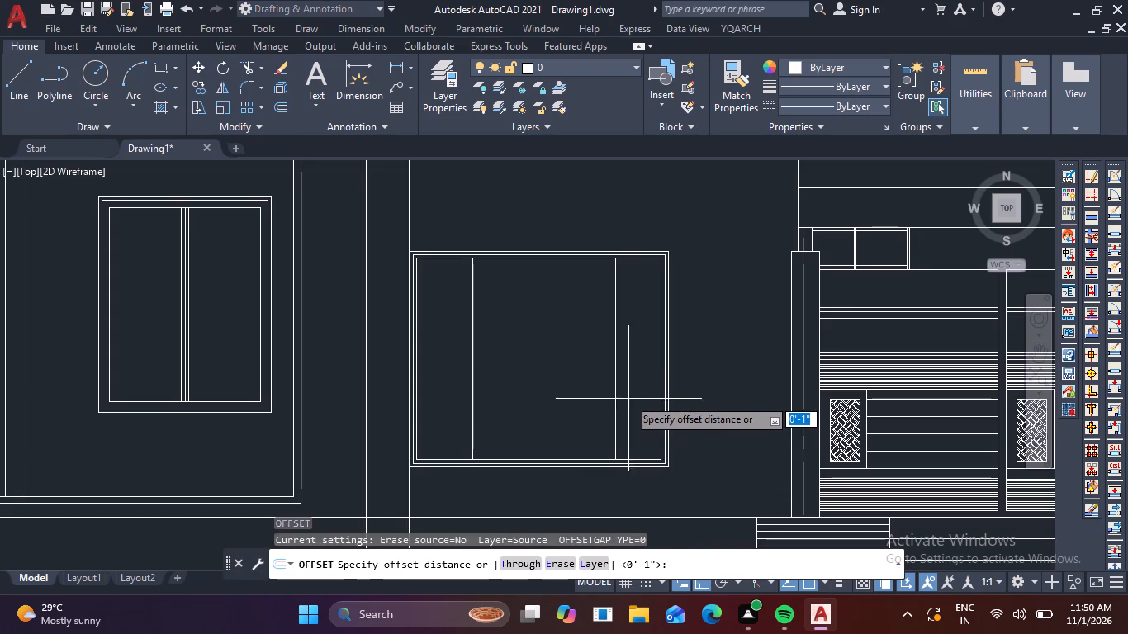
key(1)
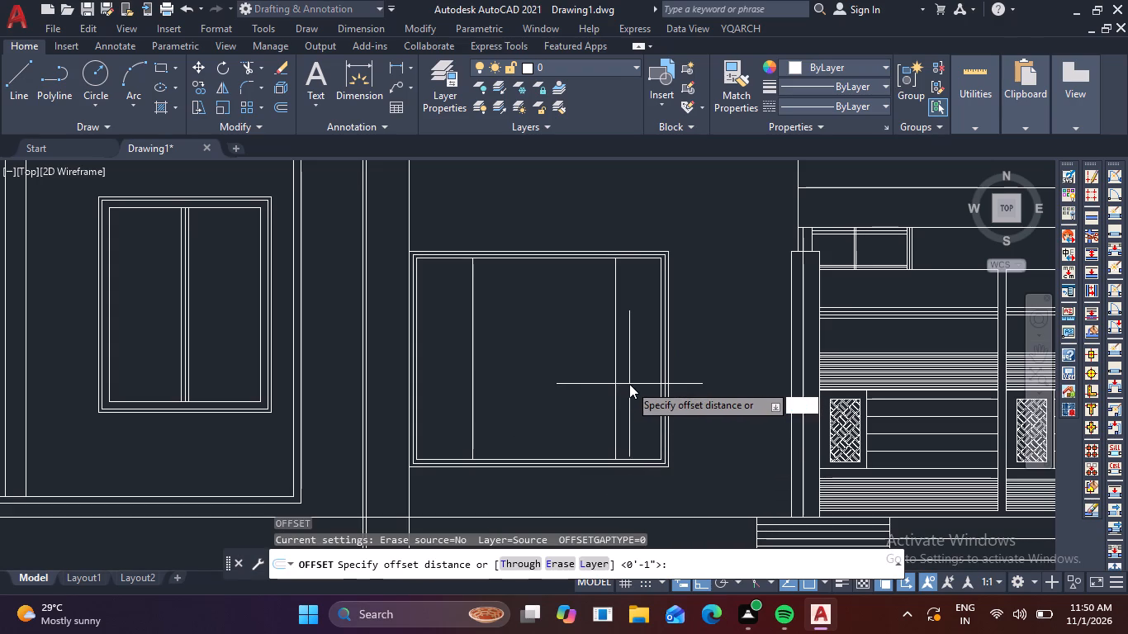
key(space)
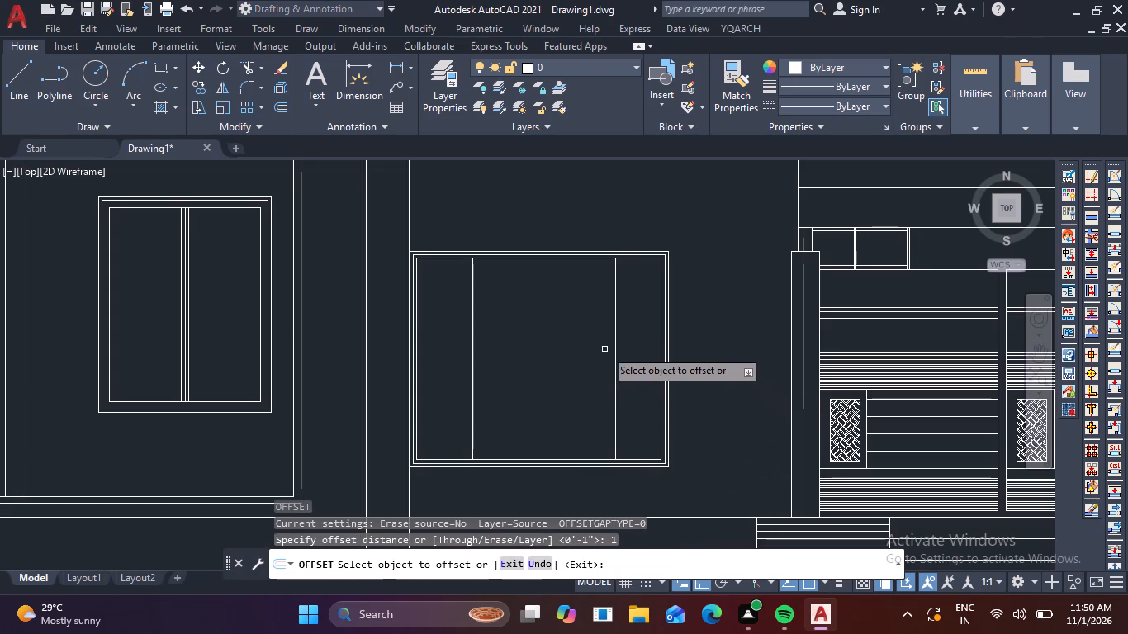
click(616, 350)
click(604, 356)
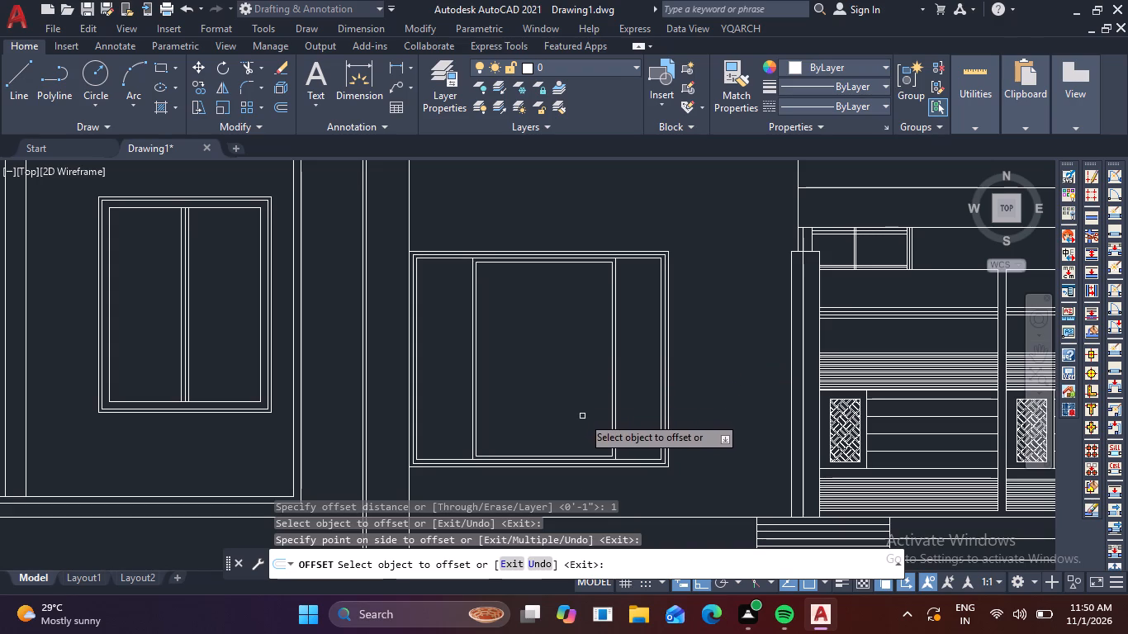
key(Escape)
Draw level horizontal lines across the opening's side panels in their lower part, about 1'-1" in the right panel and 1'-4" in the left.
key(l)
key(space)
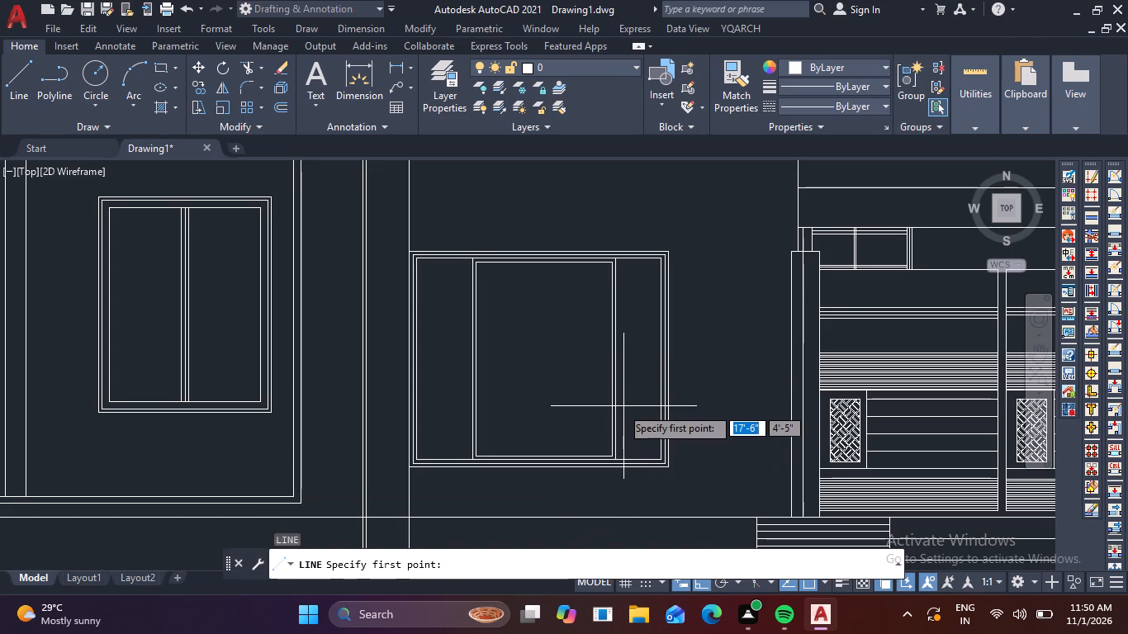
click(621, 407)
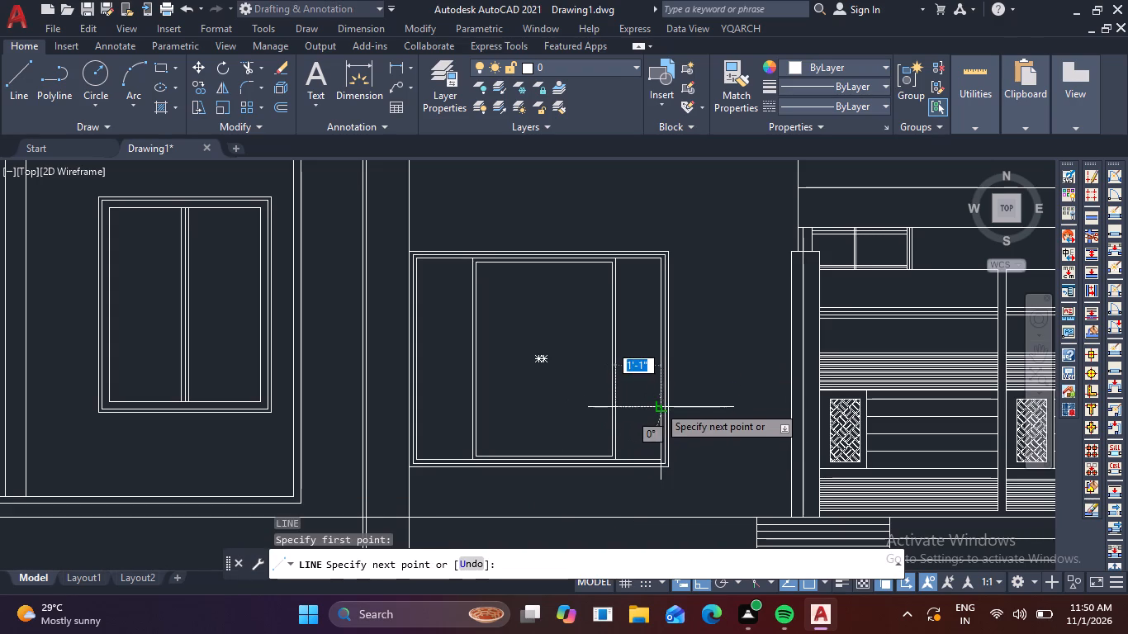
click(661, 407)
key(space)
key(space)
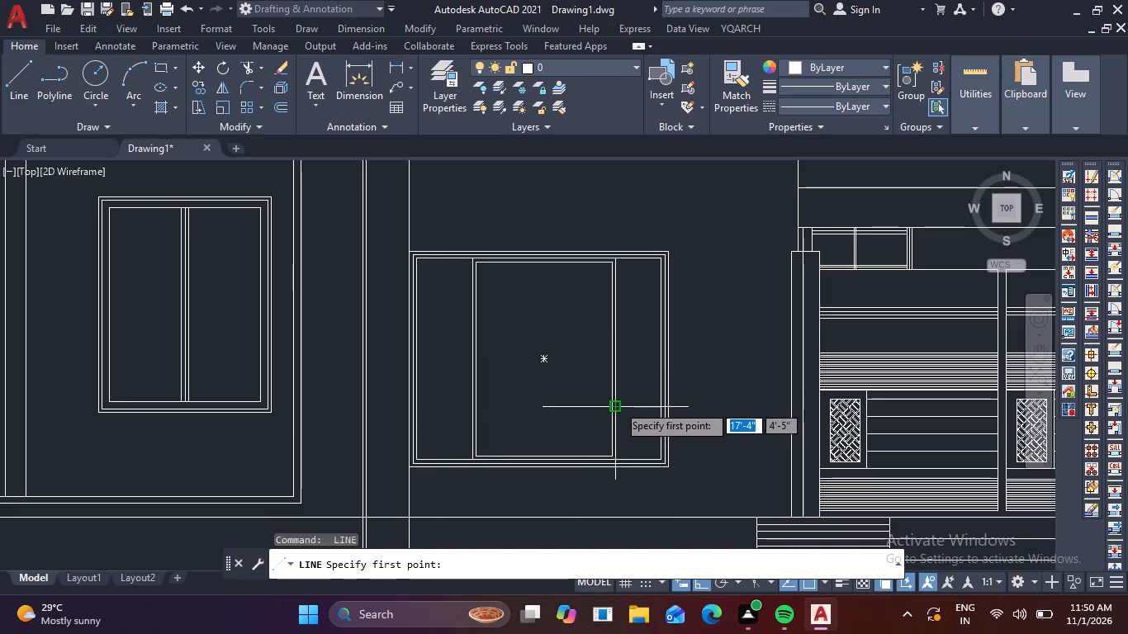
click(472, 411)
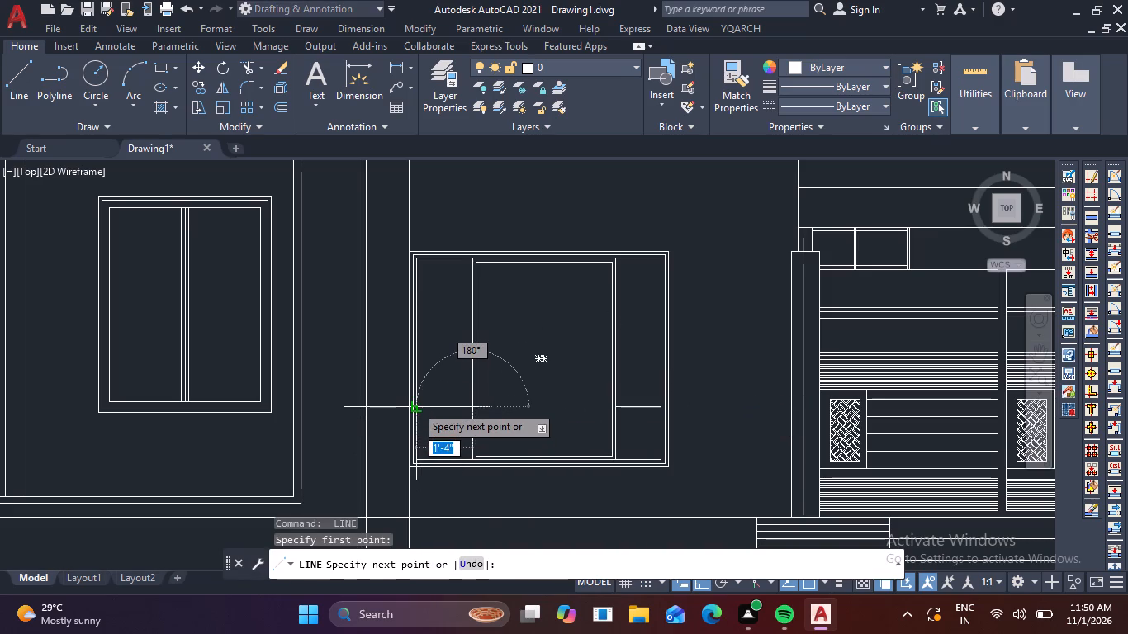
click(419, 402)
key(space)
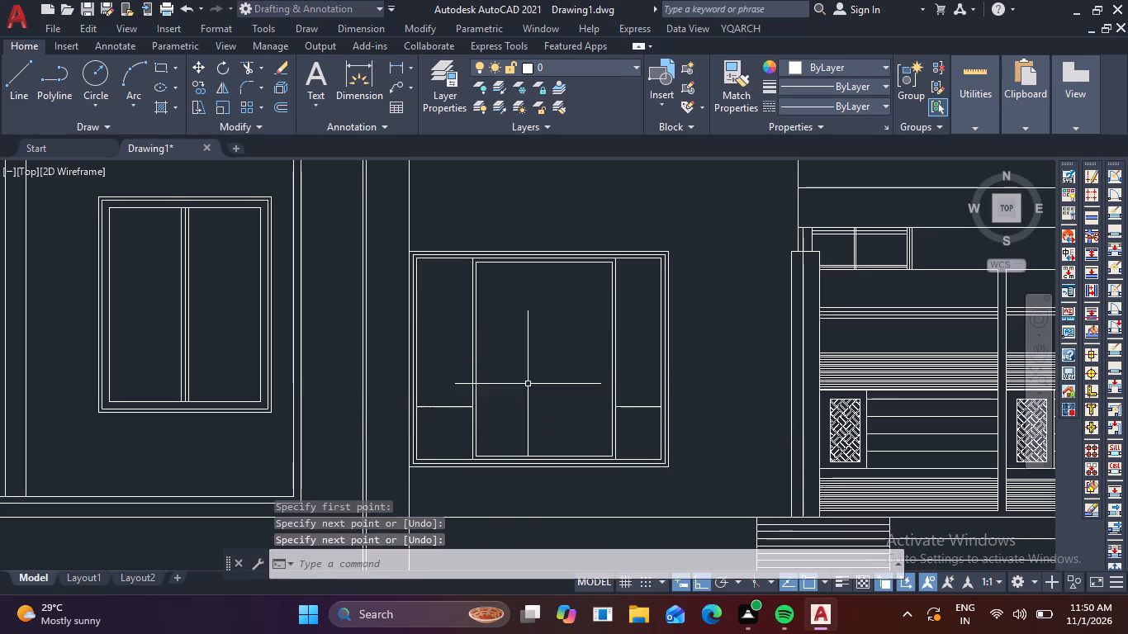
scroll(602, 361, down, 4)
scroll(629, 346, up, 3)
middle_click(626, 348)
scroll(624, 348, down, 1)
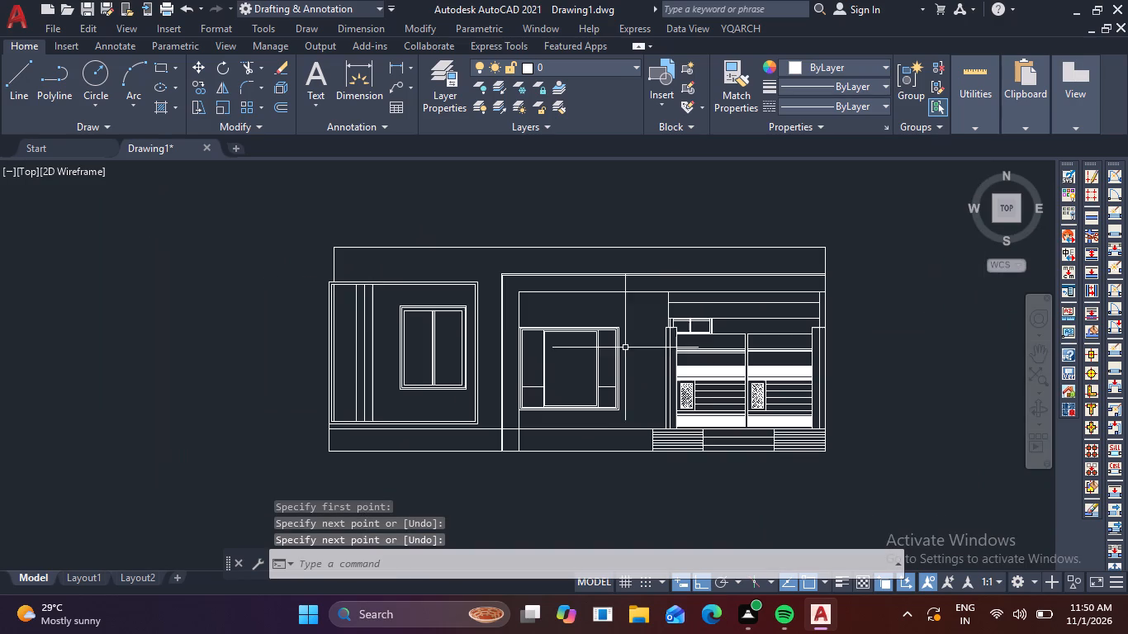
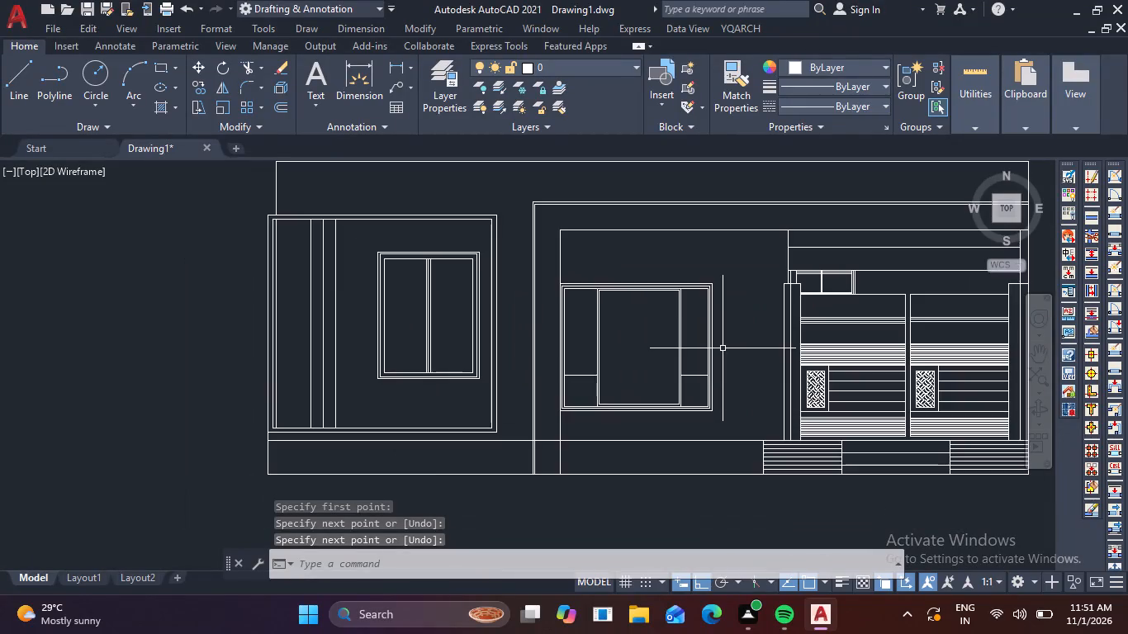
Draw a three-sided line outline about 8'-7" wide rising above the roof's top edge, just inside its right end.
scroll(723, 348, down, 1)
middle_drag(723, 348, 796, 419)
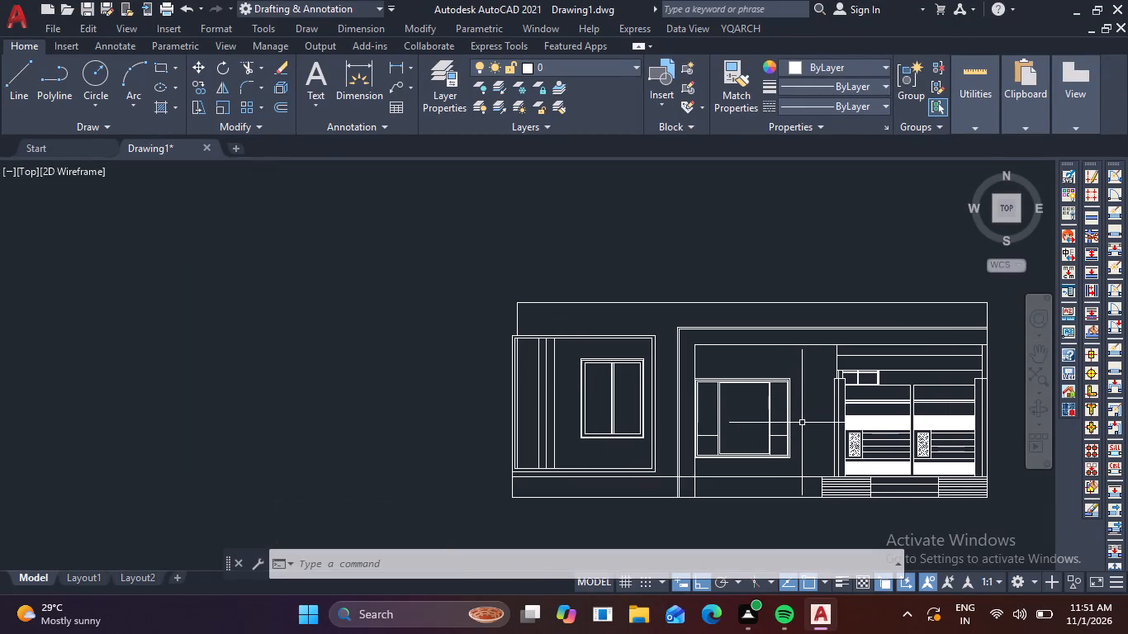
middle_drag(789, 366, 626, 443)
scroll(626, 443, up, 1)
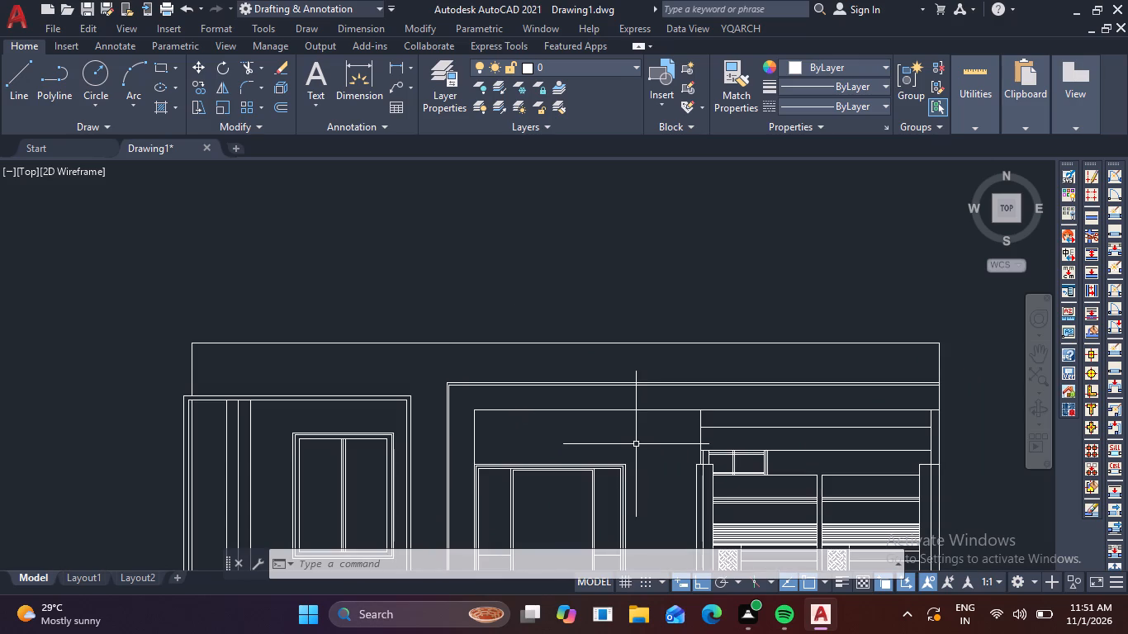
key(l)
key(space)
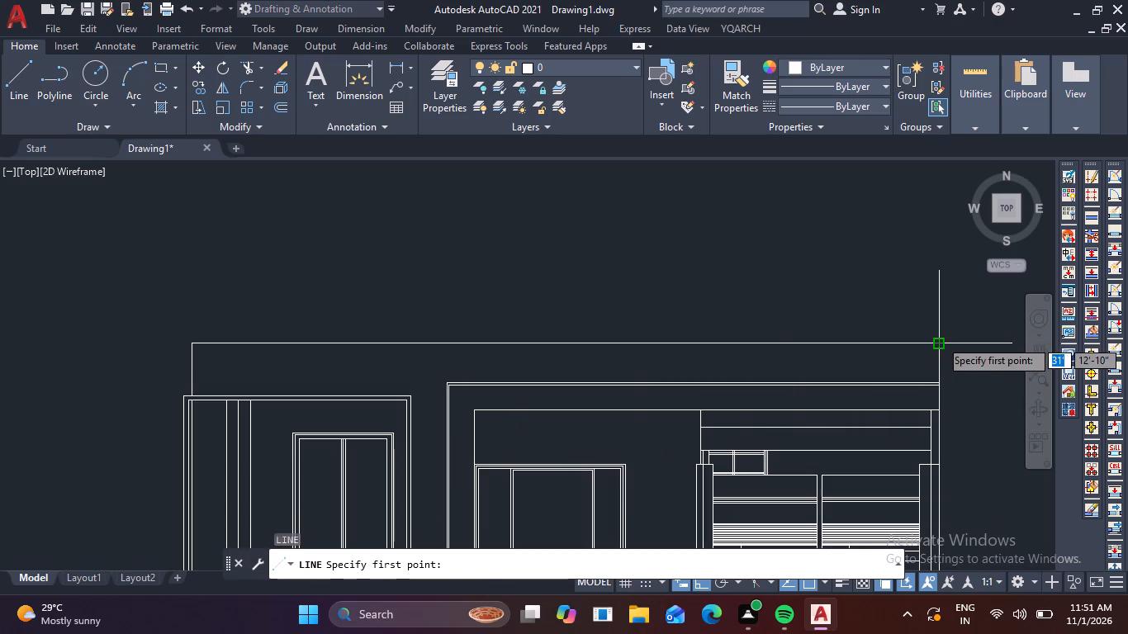
drag(917, 347, 908, 338)
middle_drag(908, 274, 732, 442)
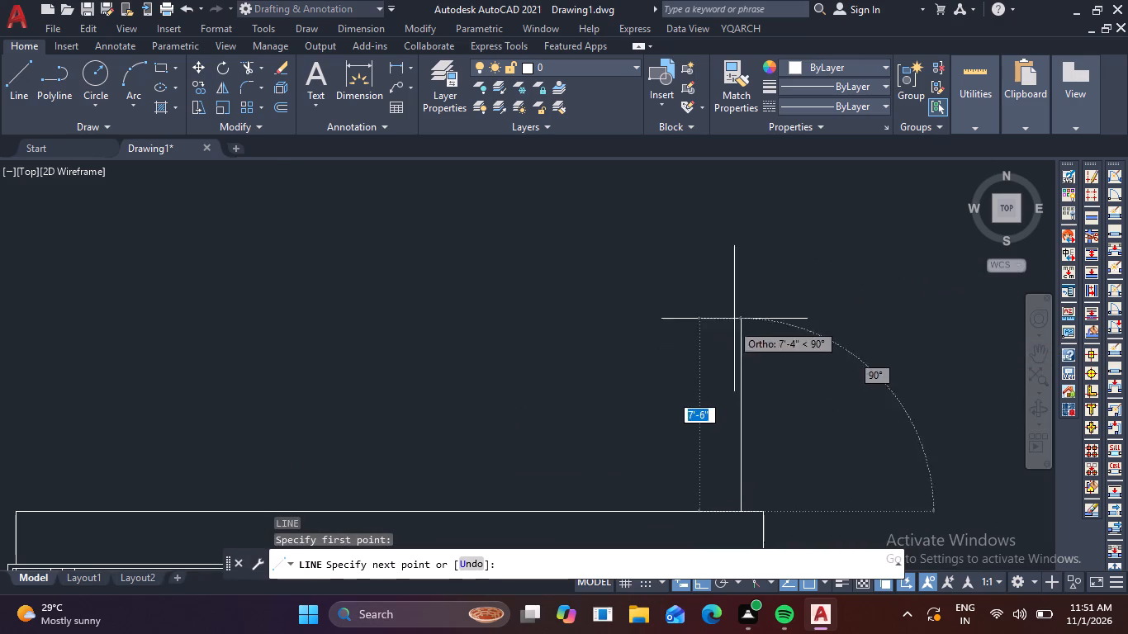
click(733, 239)
click(524, 257)
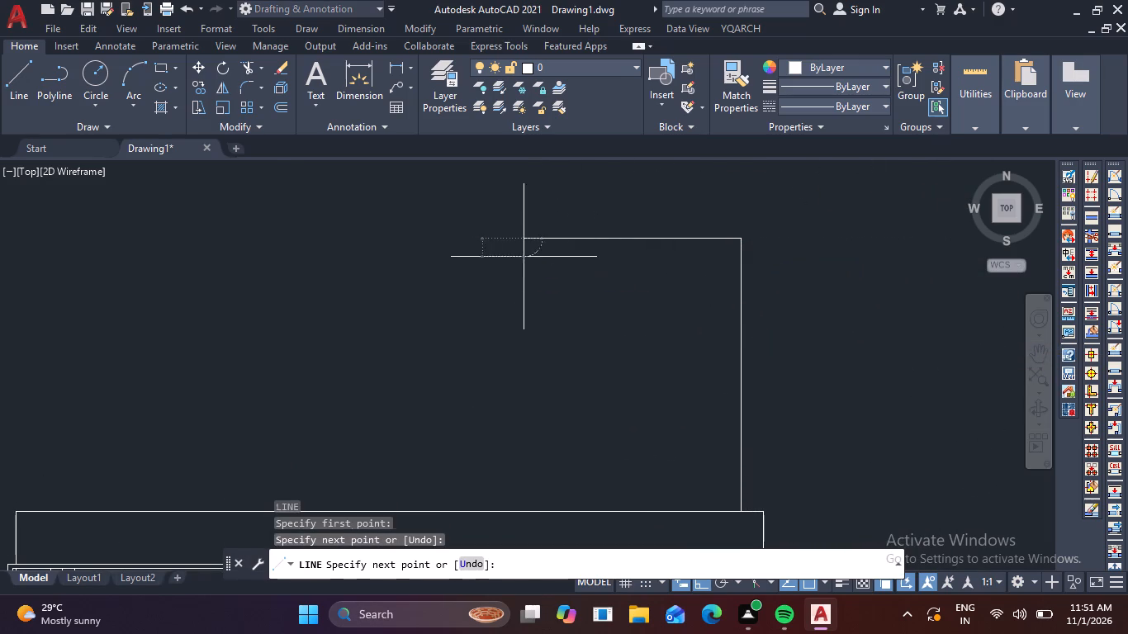
click(523, 509)
key(space)
Draw a thin slab band along the top of the new outline, projecting about 2'-5" beyond its left side.
key(space)
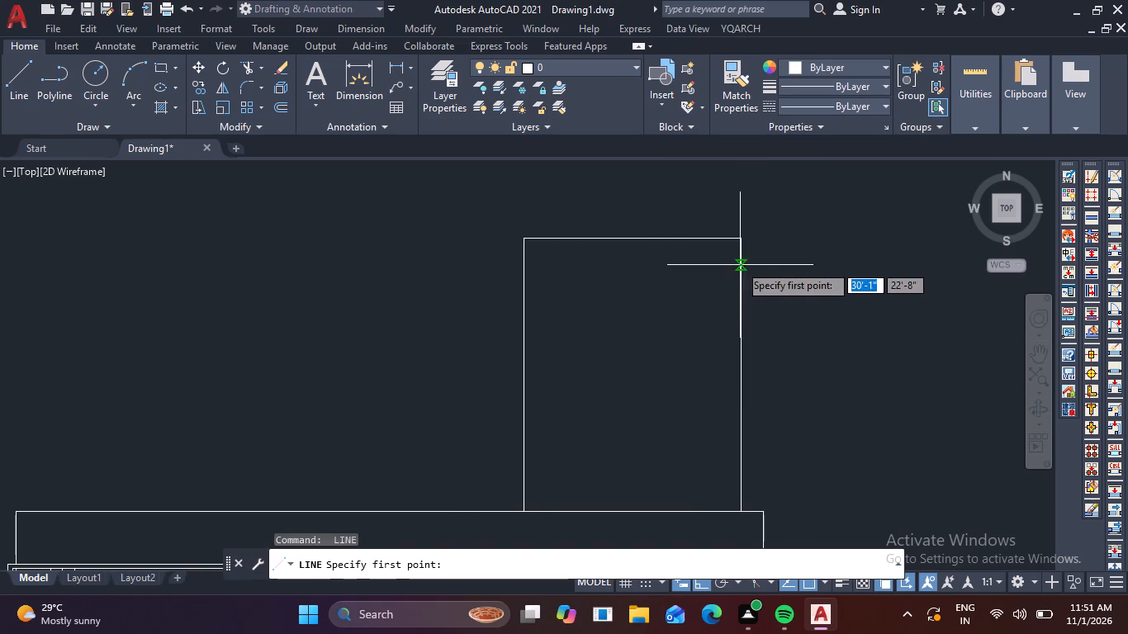
click(742, 254)
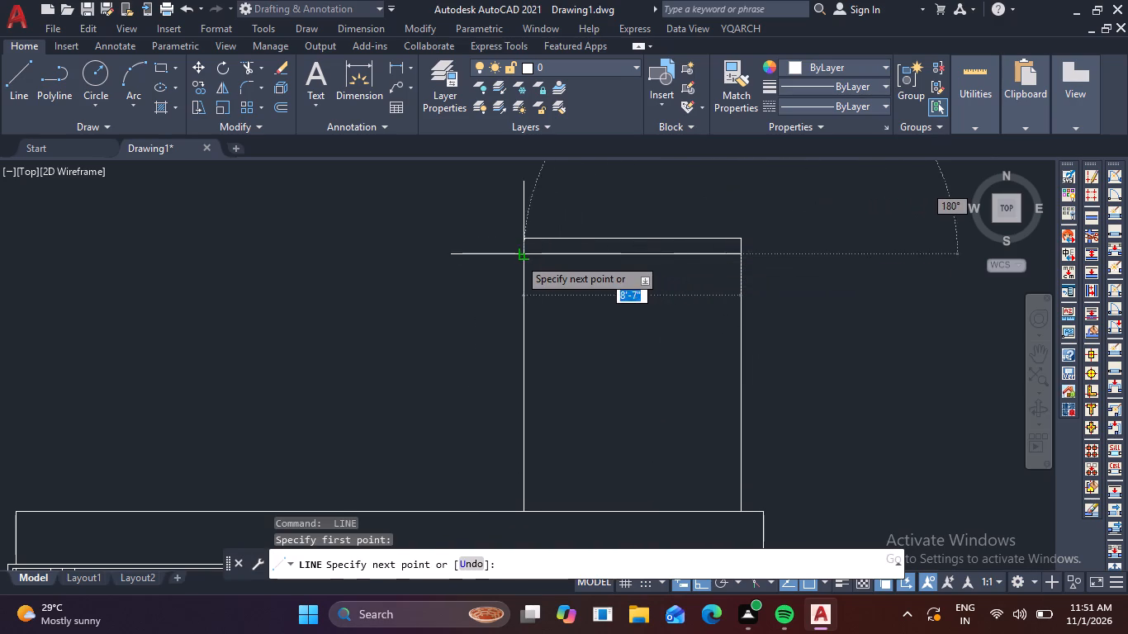
click(519, 258)
key(space)
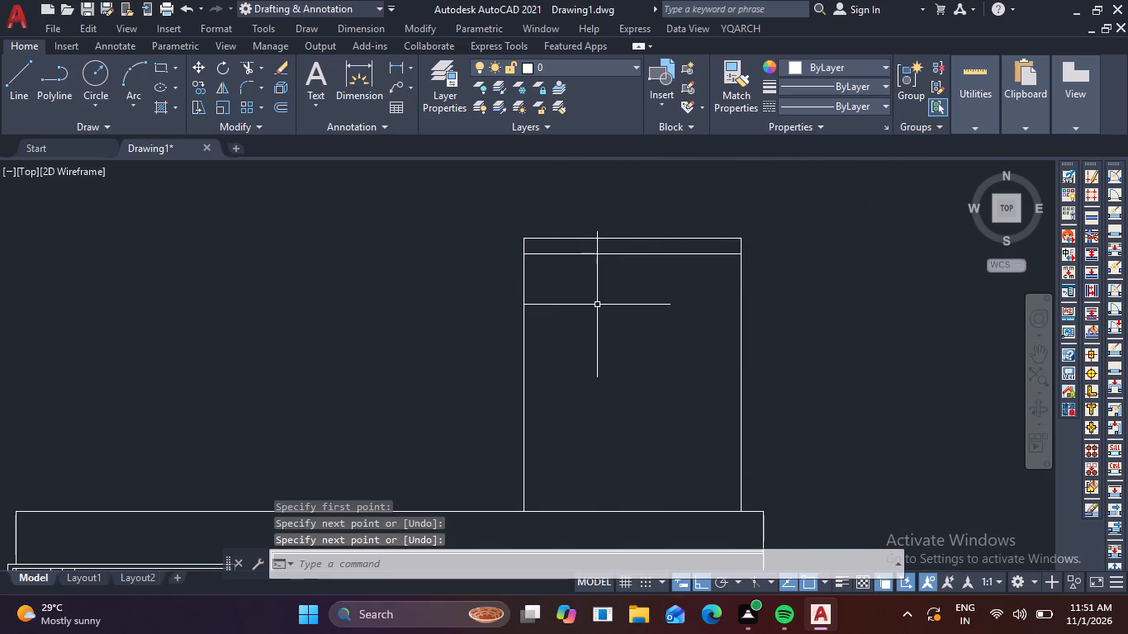
key(space)
click(526, 238)
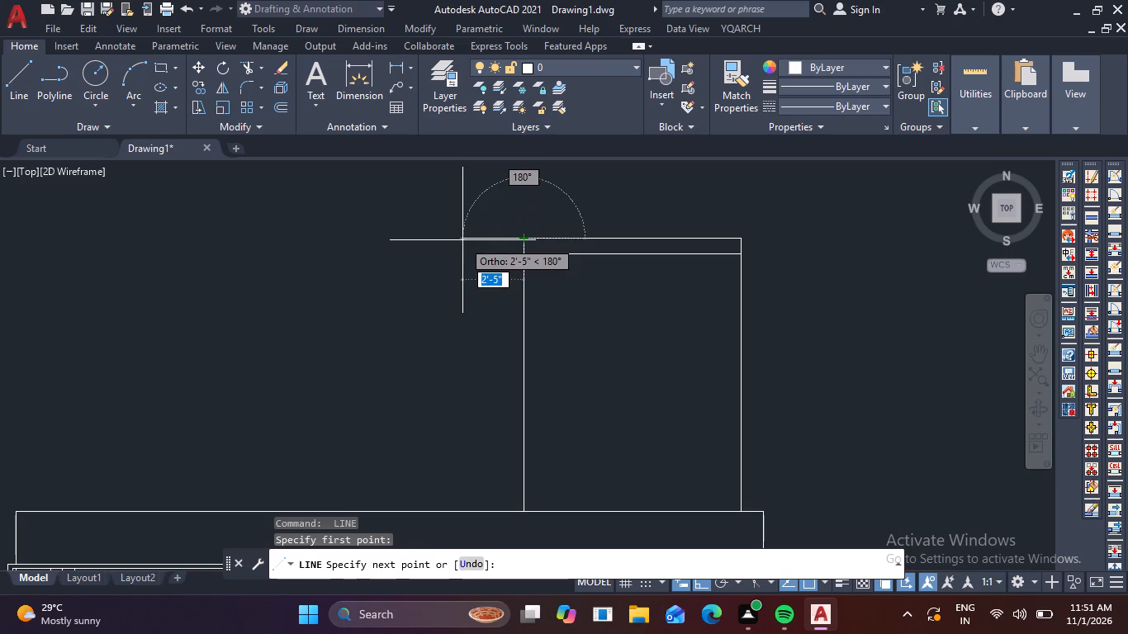
click(462, 240)
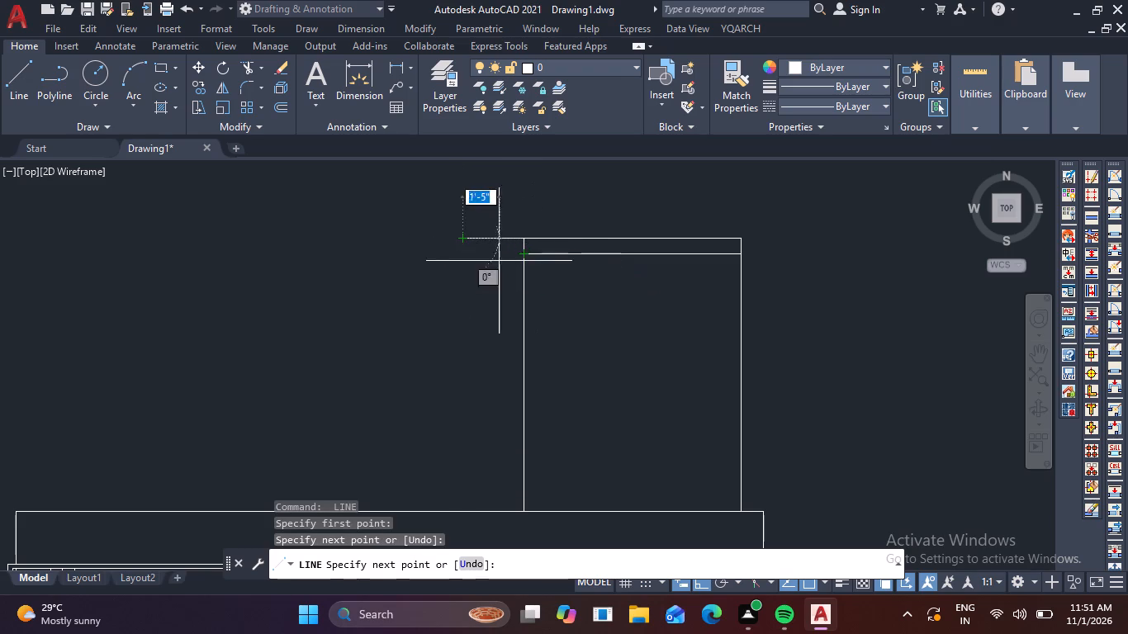
drag(471, 254, 482, 254)
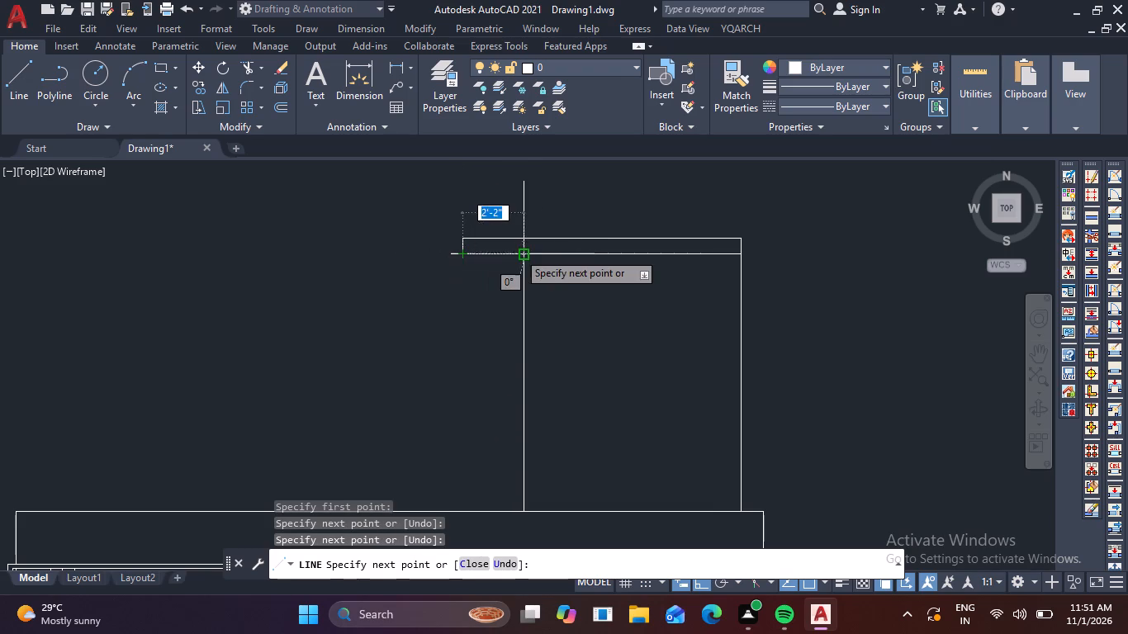
click(525, 254)
key(space)
Trim the outline's left vertical line where it crosses the thin top slab.
key(t)
text(r)
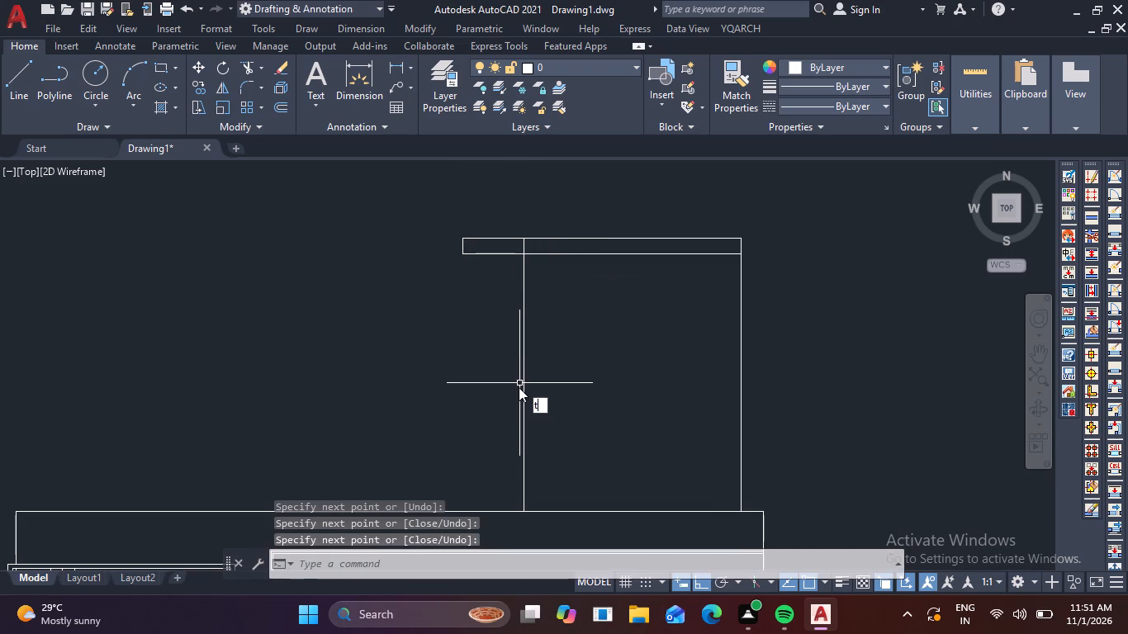
key(space)
scroll(496, 267, up, 2)
click(537, 220)
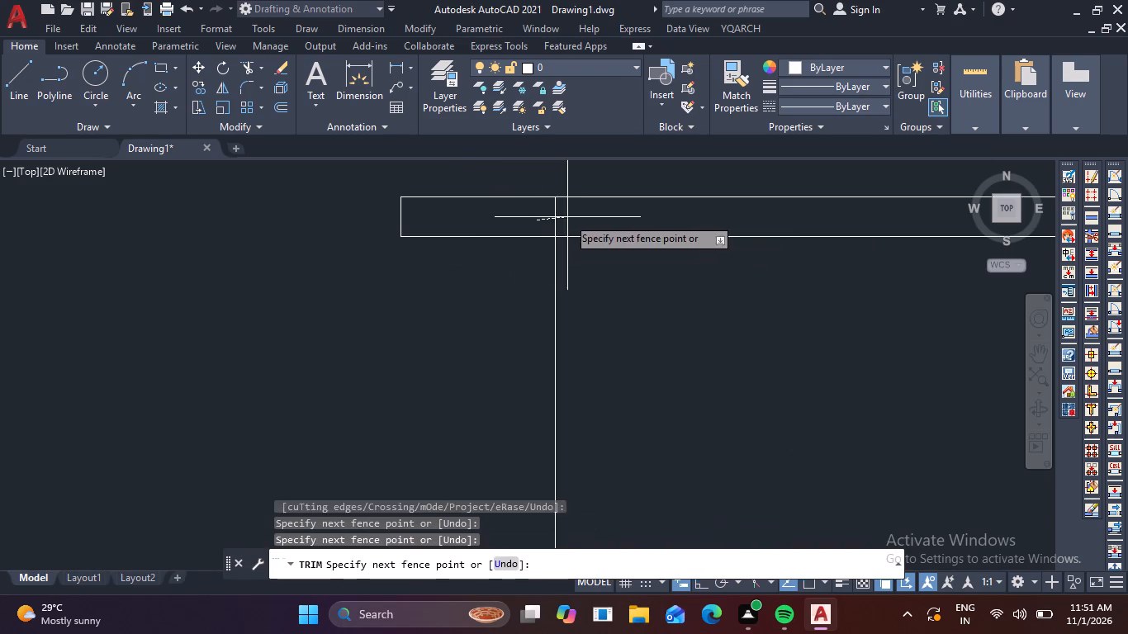
click(572, 217)
scroll(571, 223, down, 4)
key(Escape)
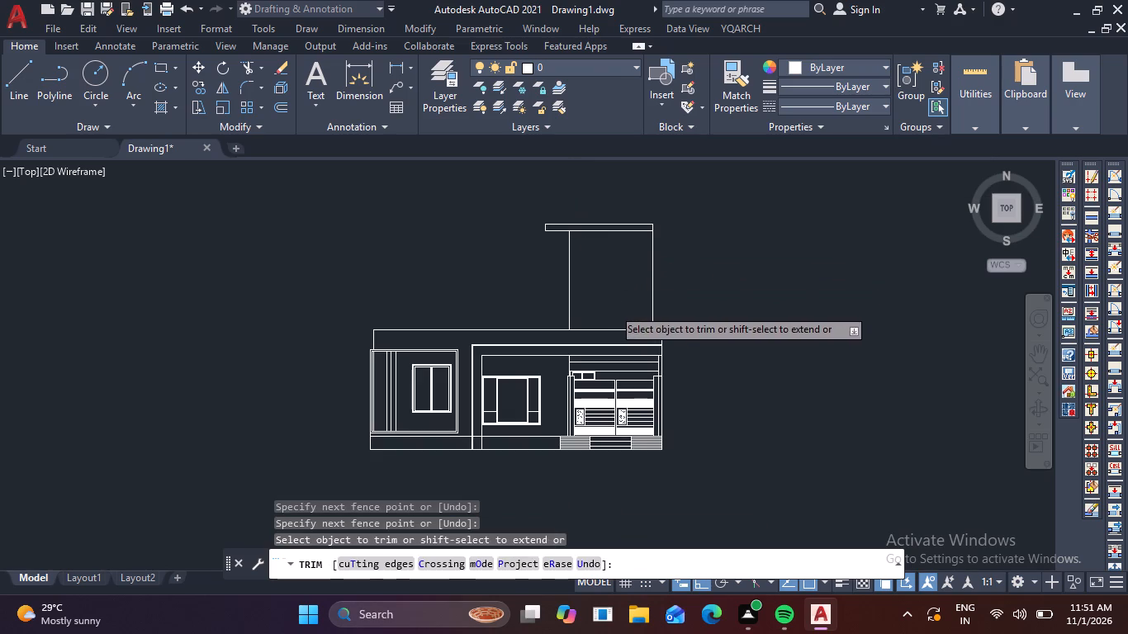
key(Escape)
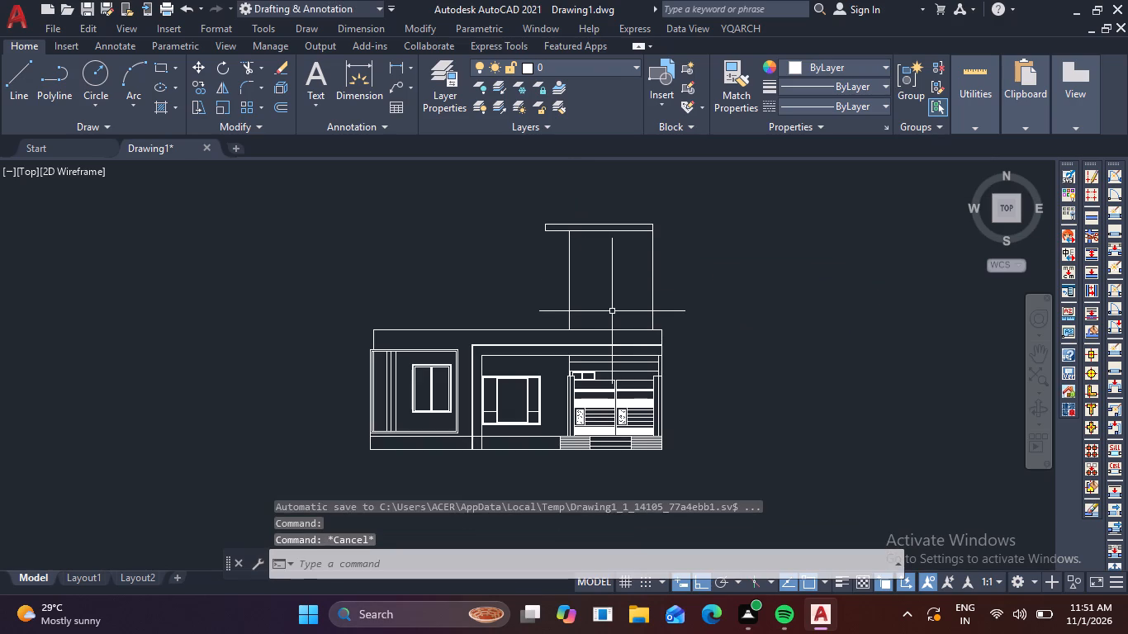
Start saving the drawing to a file.
key(s)
key(Escape)
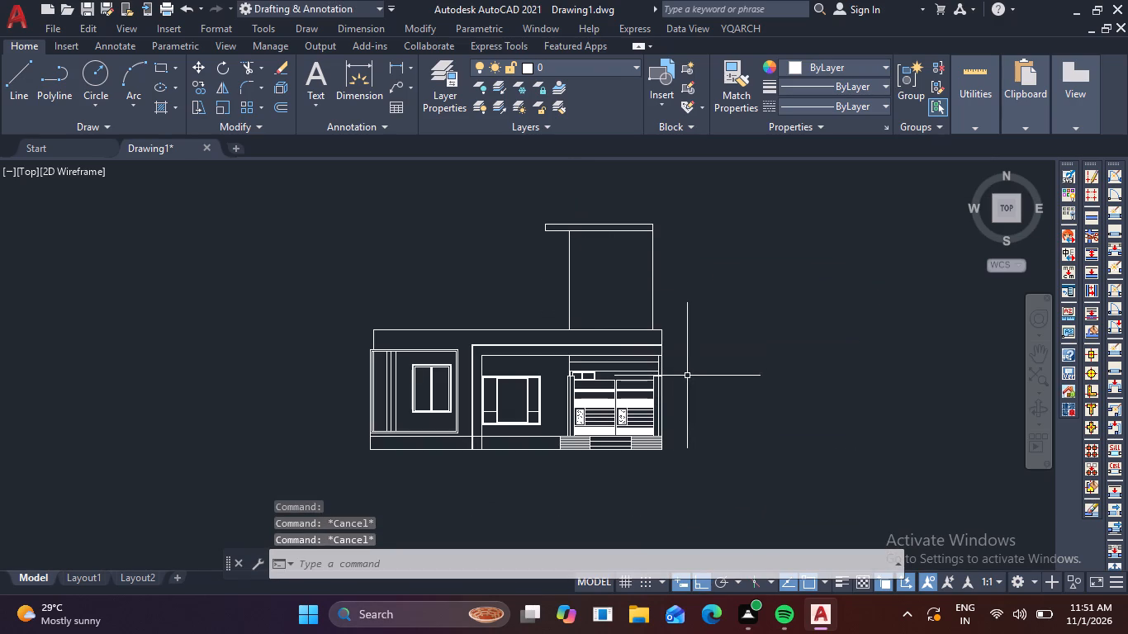
key(ctrl+s)
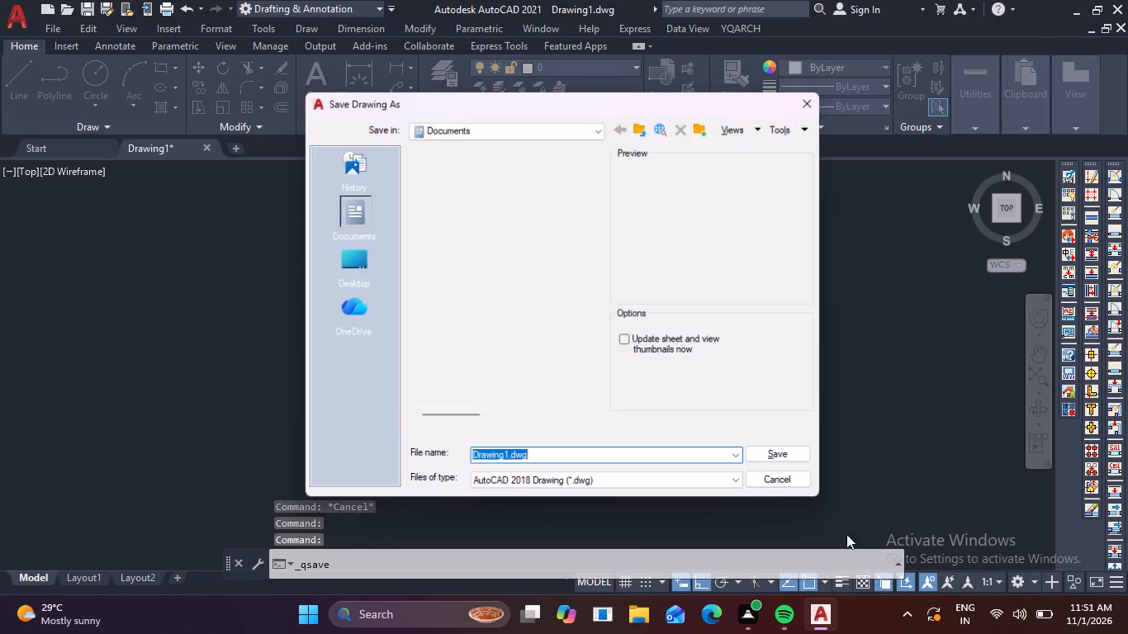
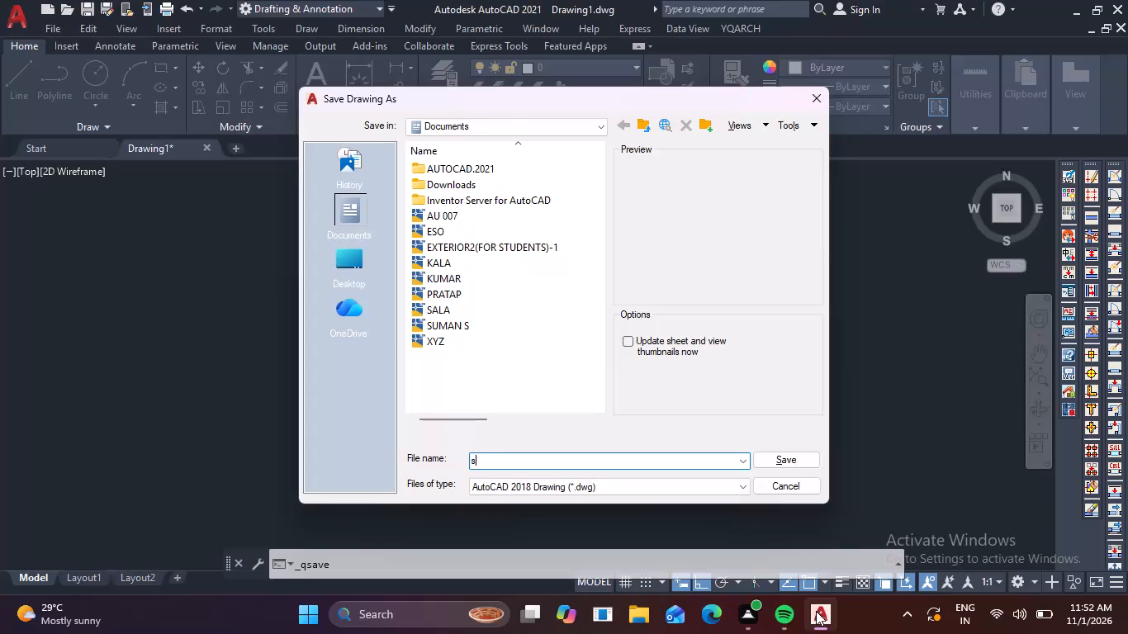
Save the drawing in Documents under the file name srinsdh.
text(in)
text(sdh)
click(770, 461)
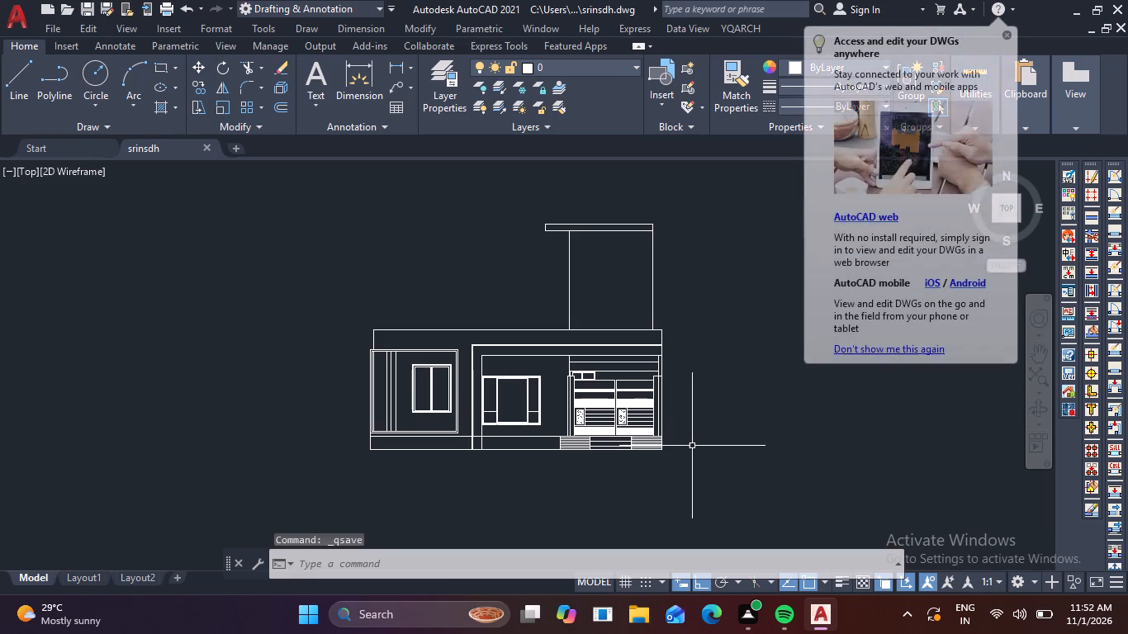
Set up a plot of the model using the previous plot's page setup.
key(ctrl+p)
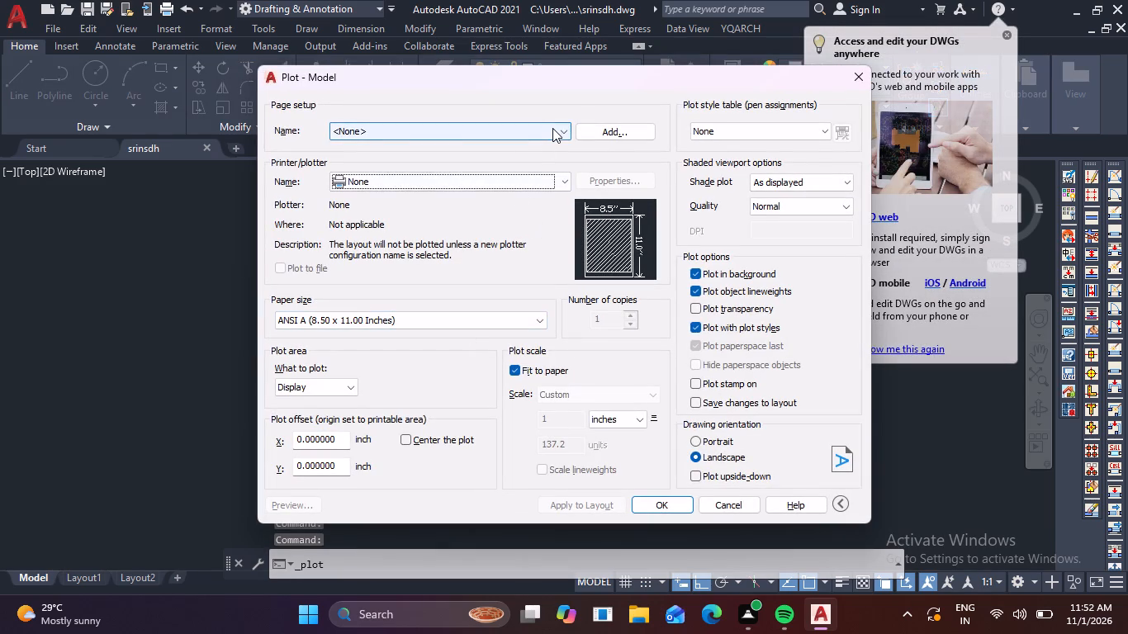
click(552, 128)
click(509, 158)
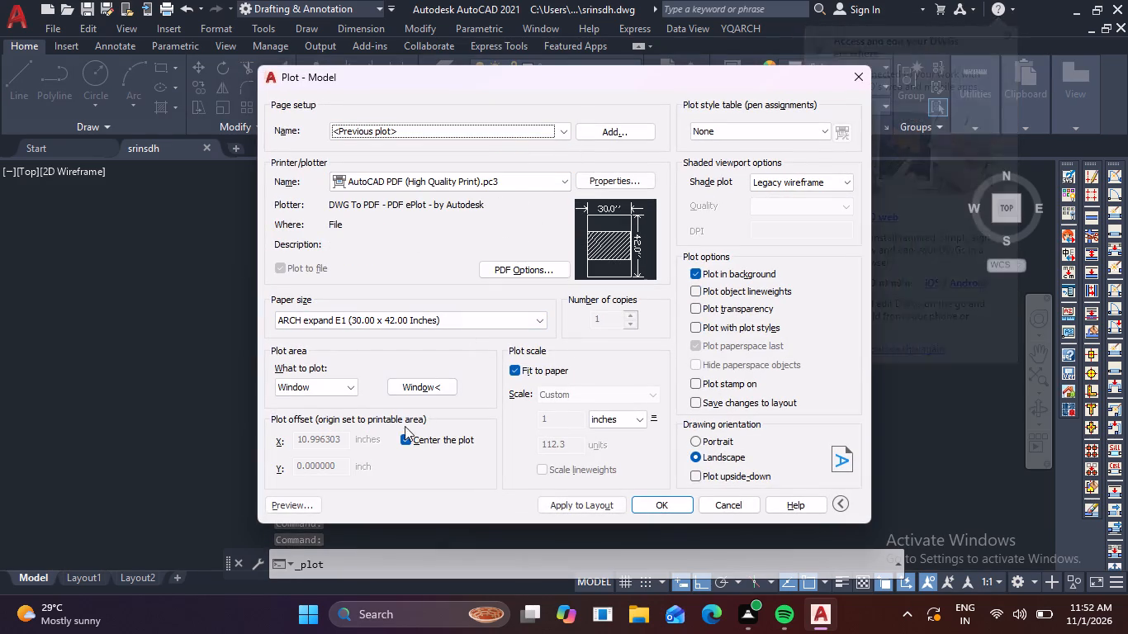
Preview the plot to check how the elevation sits on the sheet.
click(296, 504)
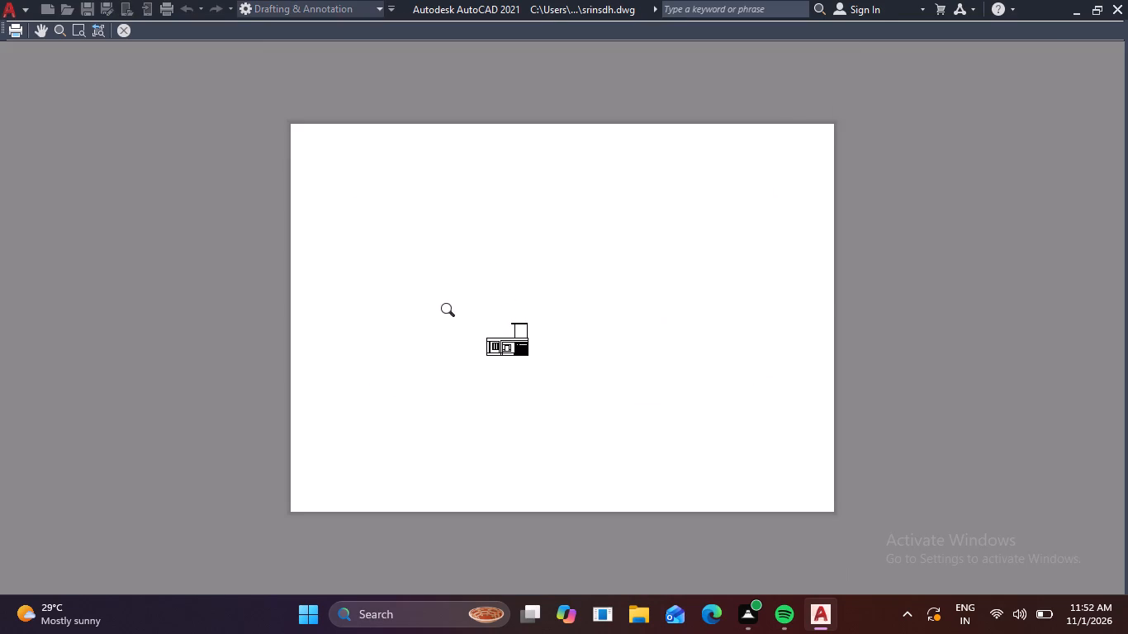
scroll(428, 338, up, 4)
scroll(553, 329, down, 2)
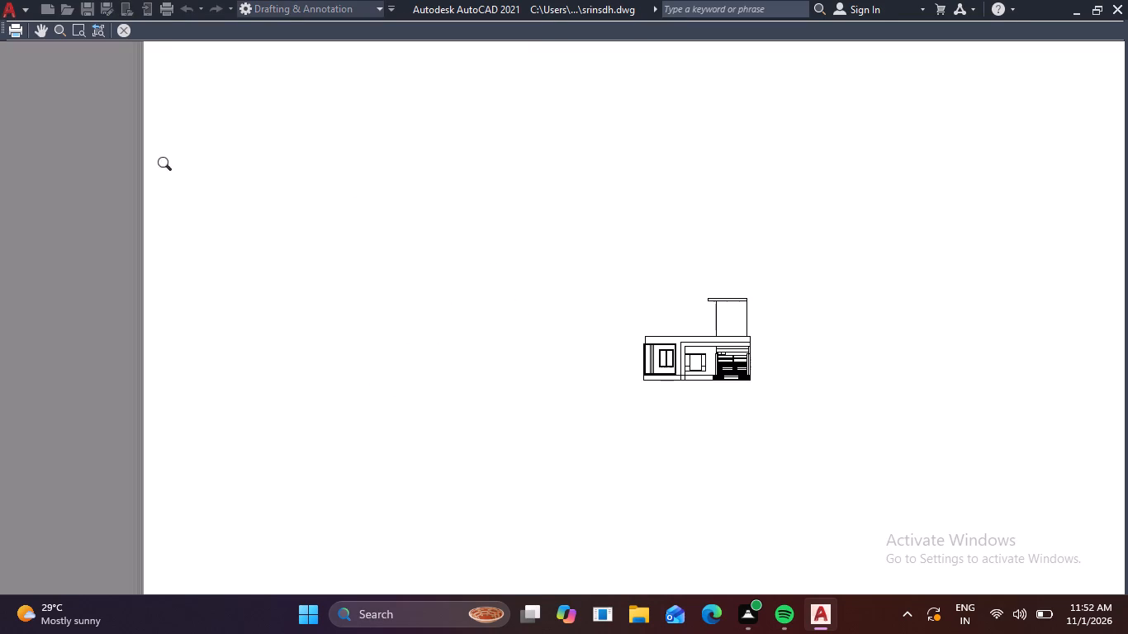
click(121, 31)
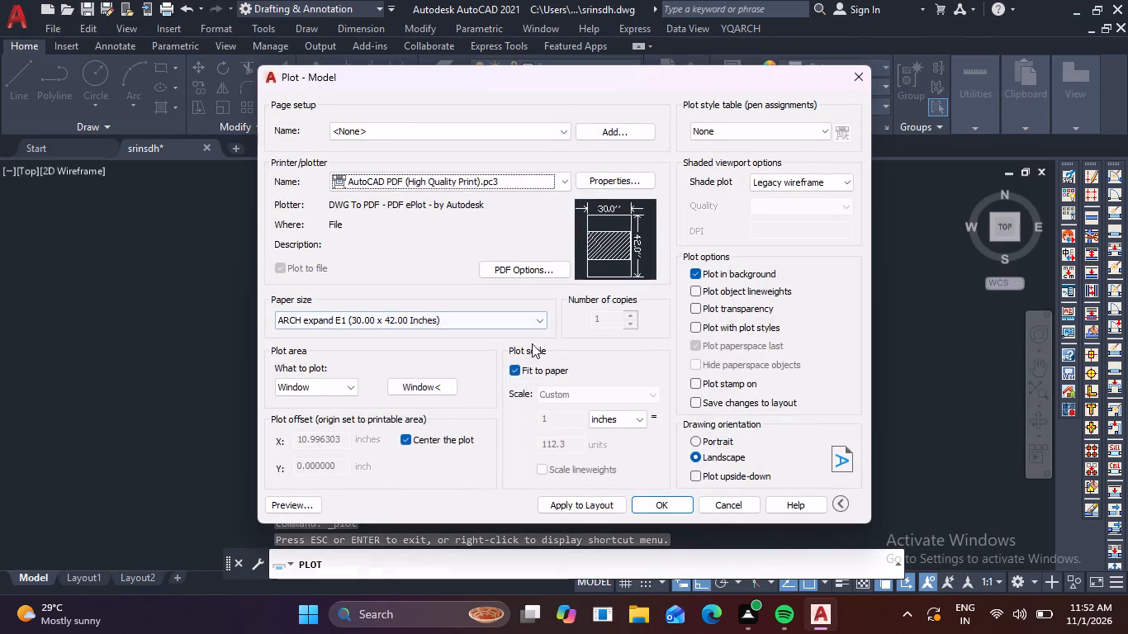
Redefine the plot area as a window enclosing the whole elevation, including the slab-topped upper block.
click(424, 390)
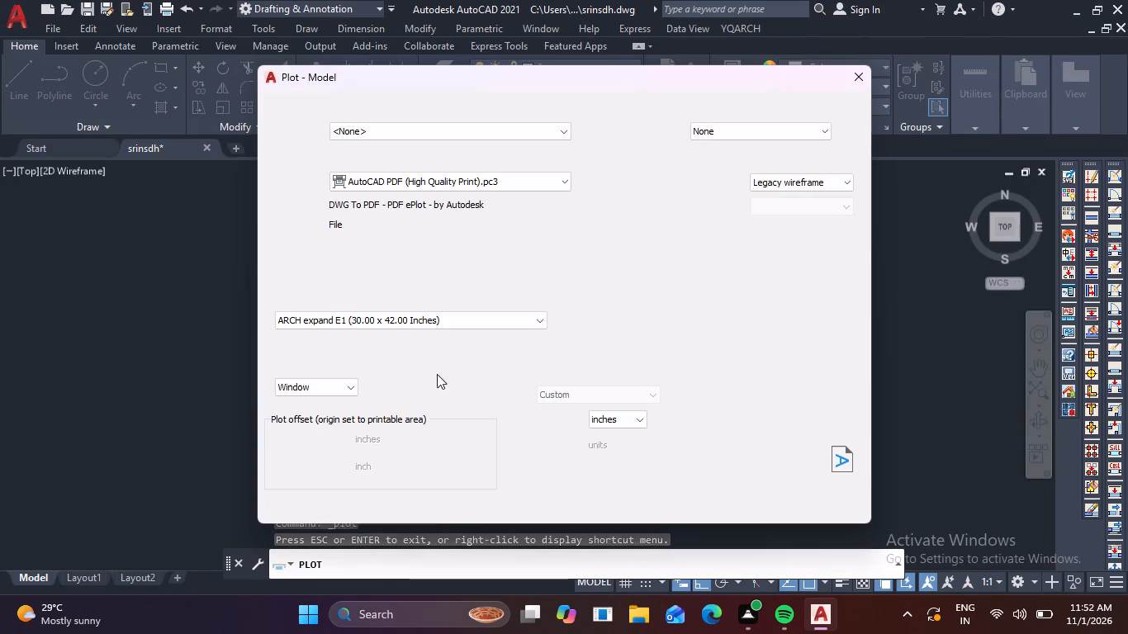
click(409, 383)
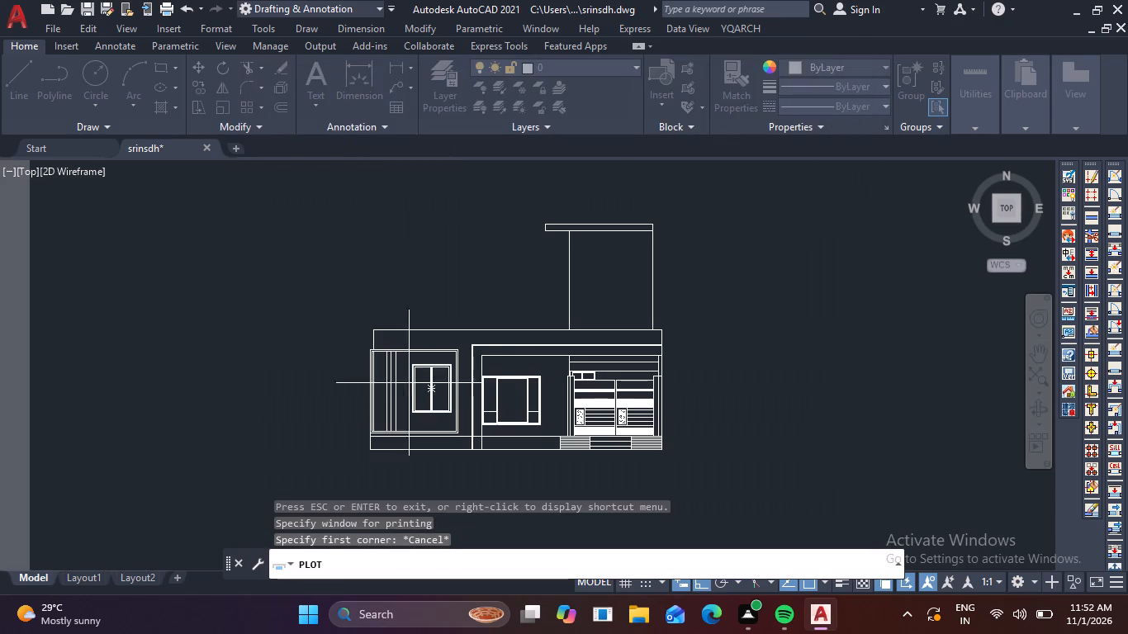
click(336, 213)
click(680, 471)
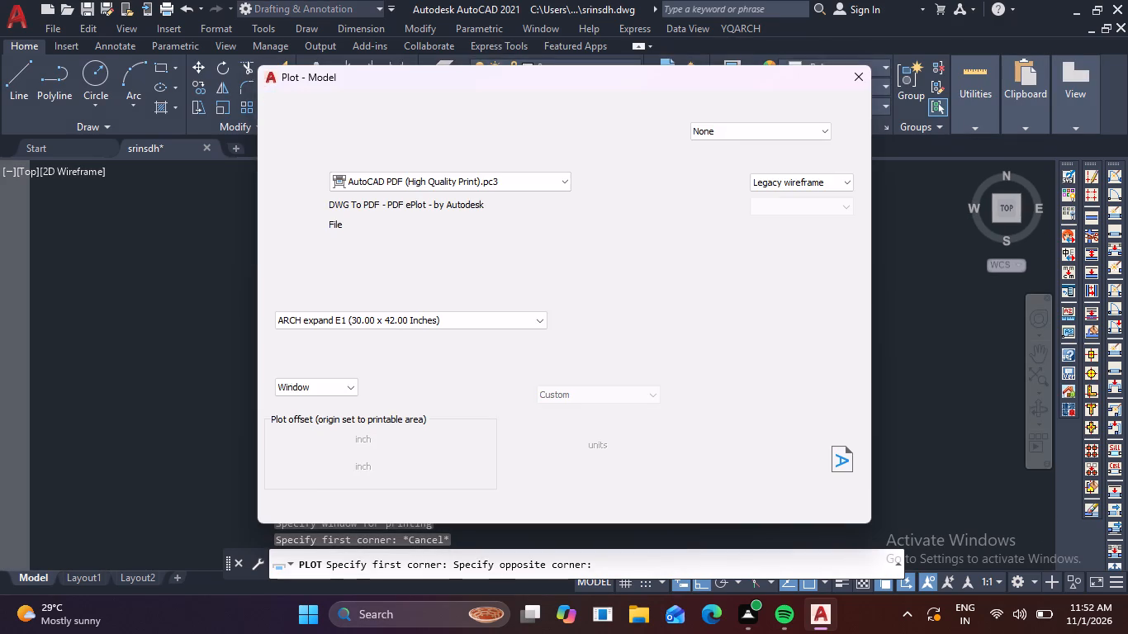
Preview the plot again with the new window area.
click(313, 513)
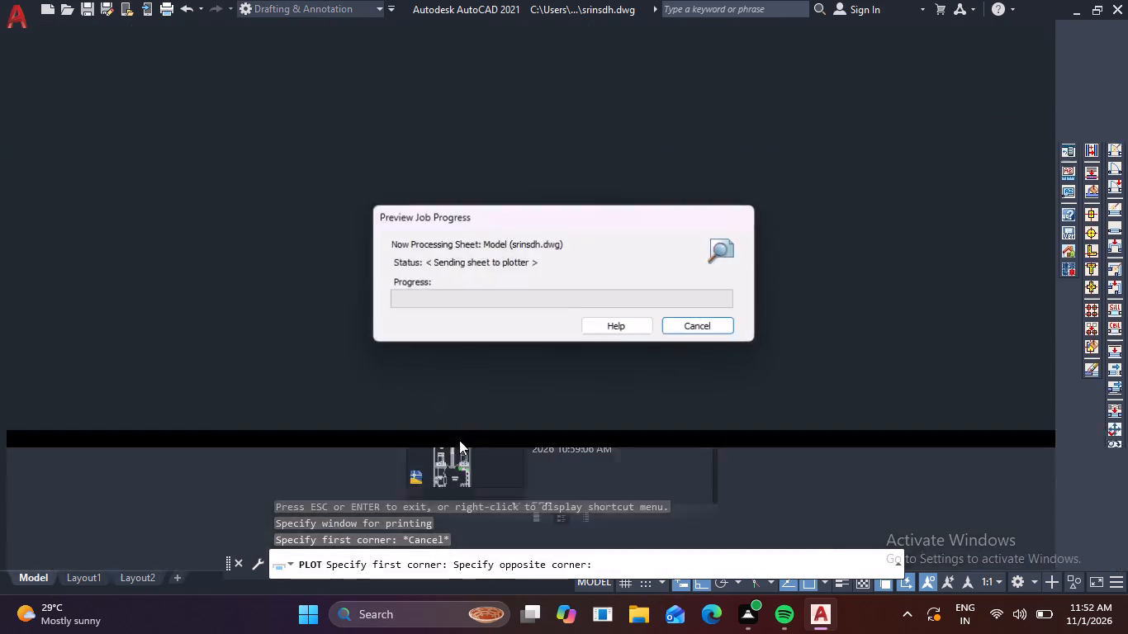
scroll(557, 380, up, 3)
scroll(557, 380, down, 4)
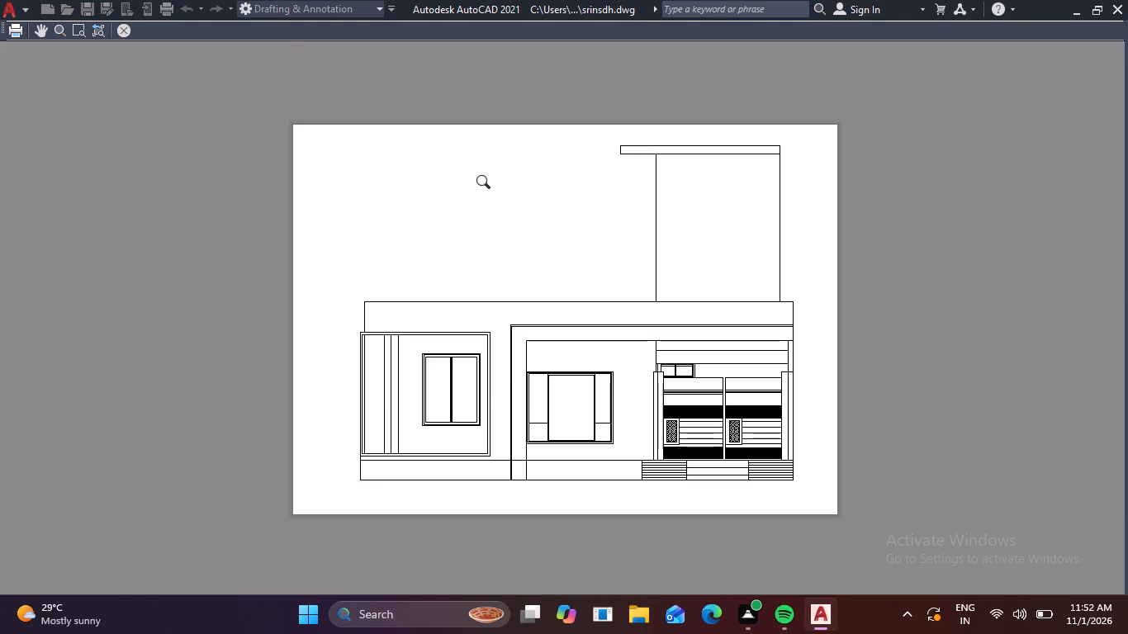
click(124, 28)
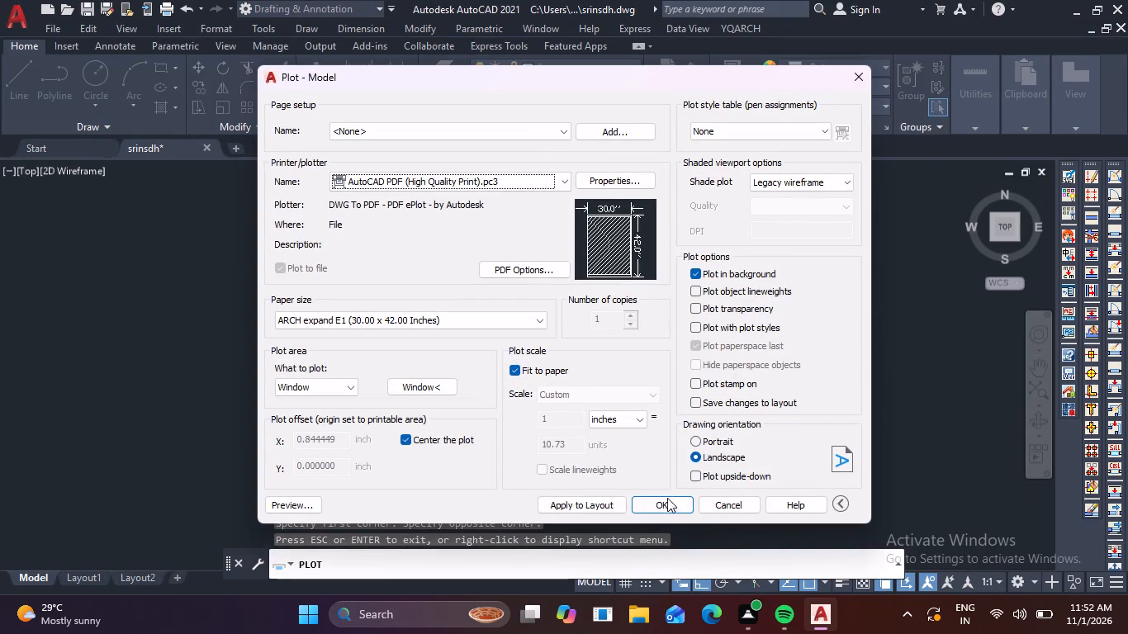
Plot the elevation to a PDF named srinsdh-Model.pdf in Documents.
click(668, 506)
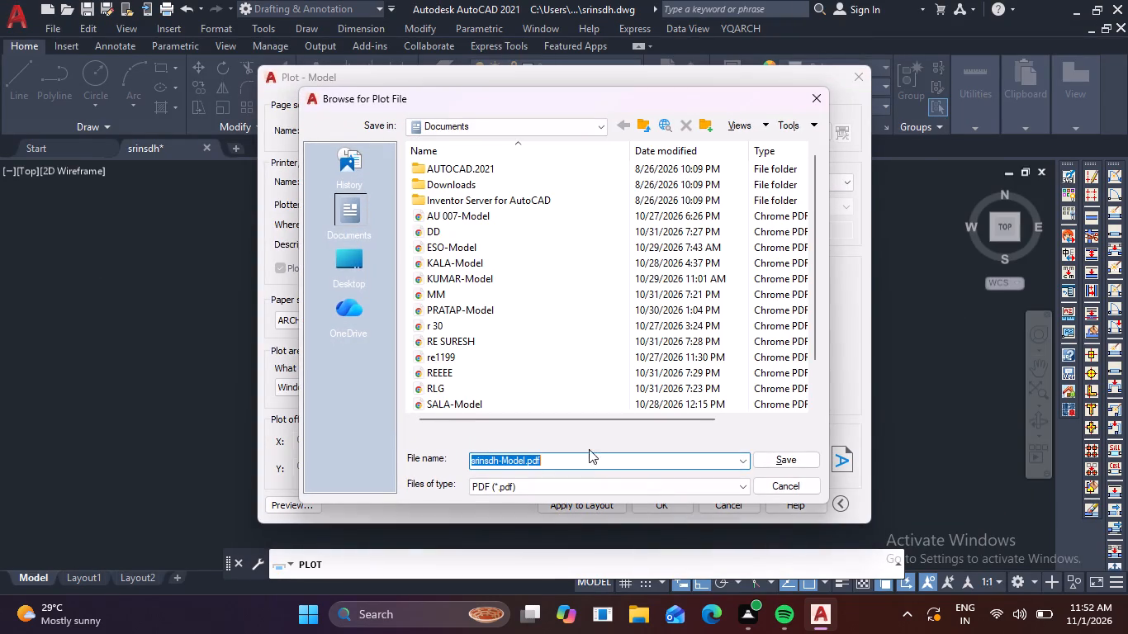
click(781, 458)
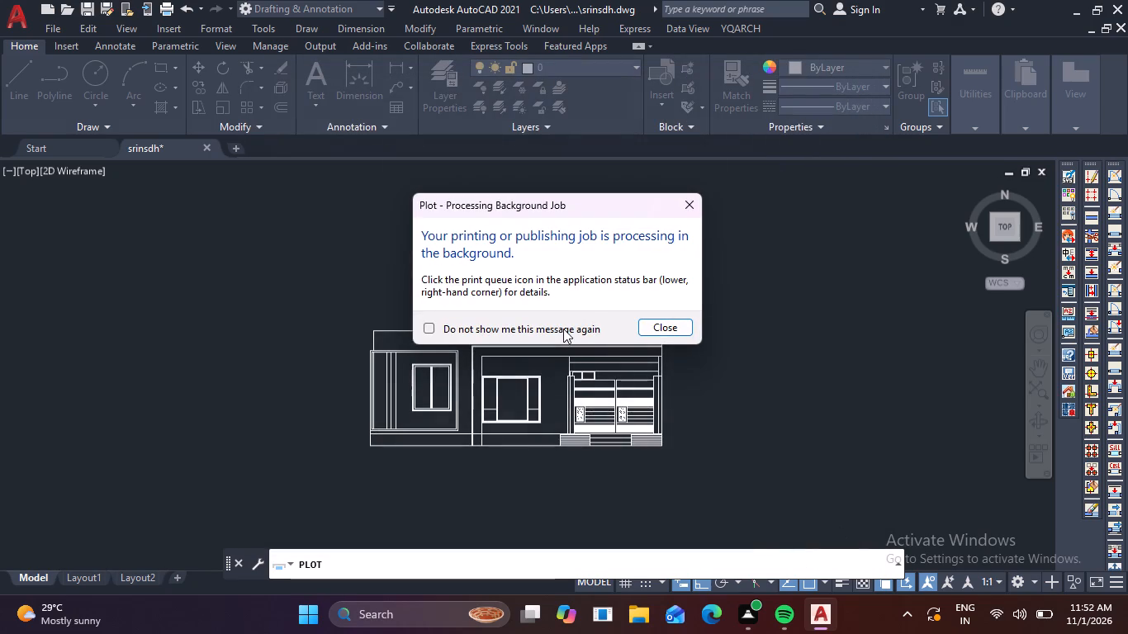
click(655, 329)
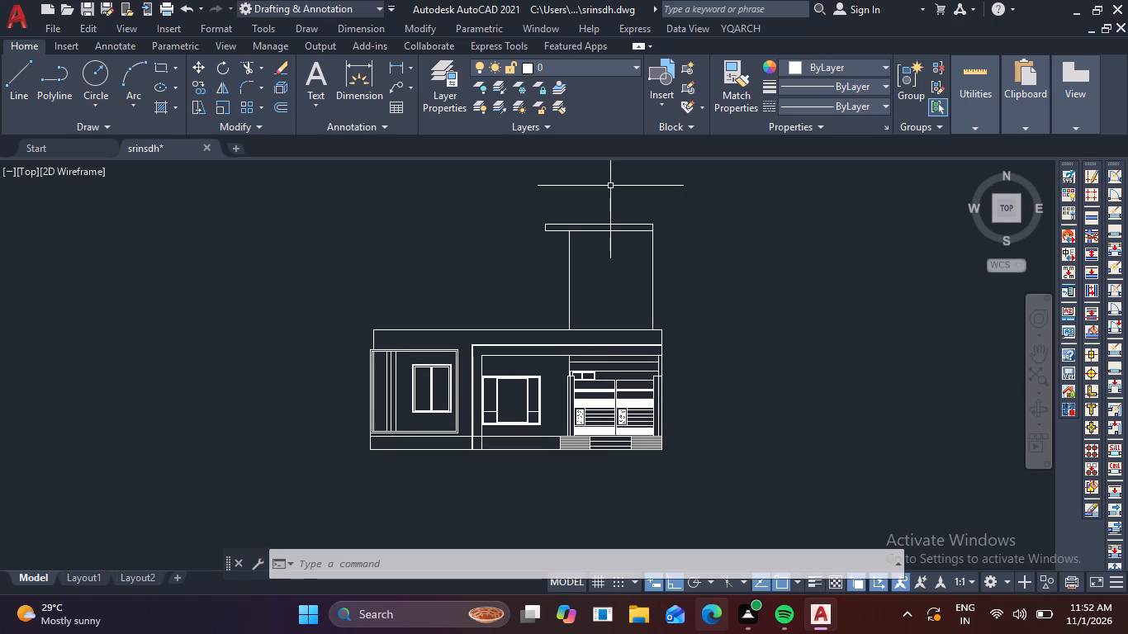
Query the drawing's log file name with the LOGFILENAME variable.
text(lo)
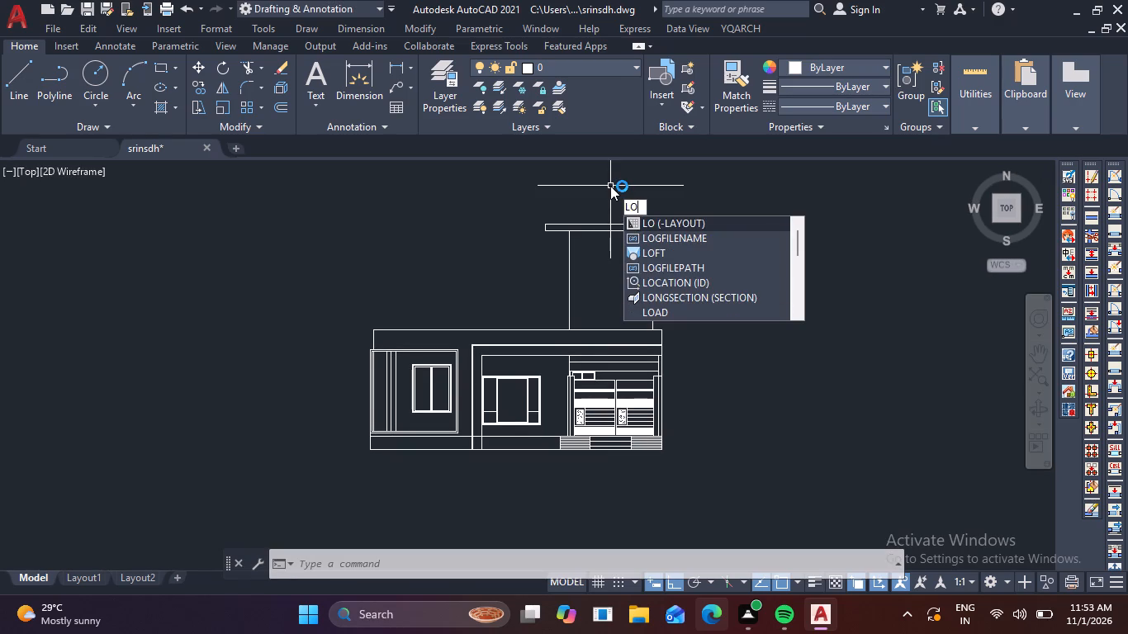
key(g)
key(space)
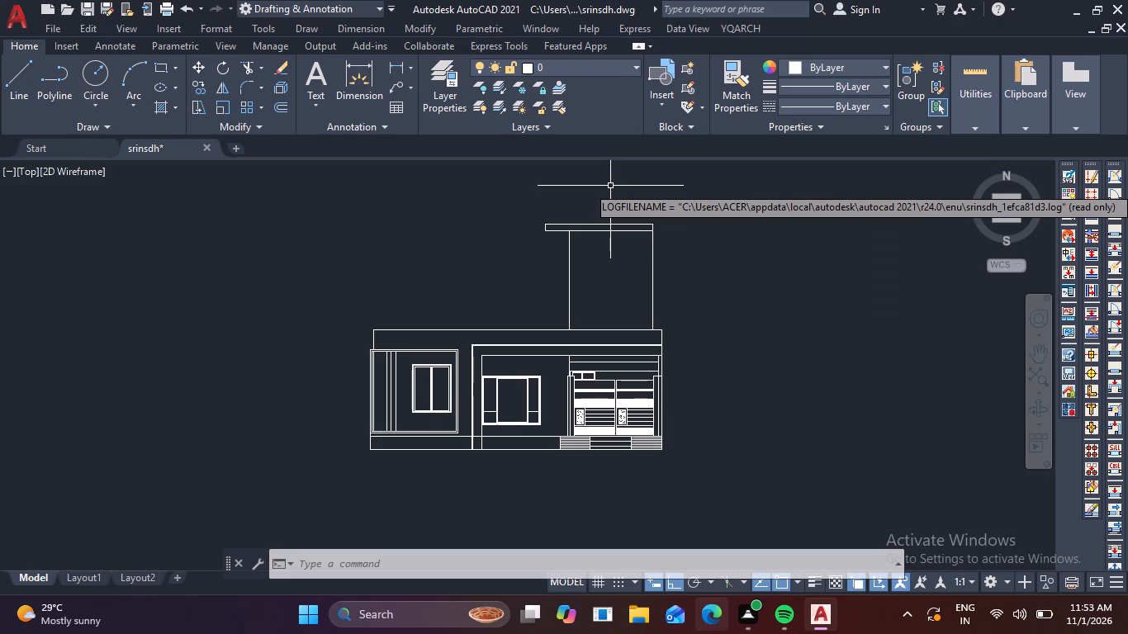